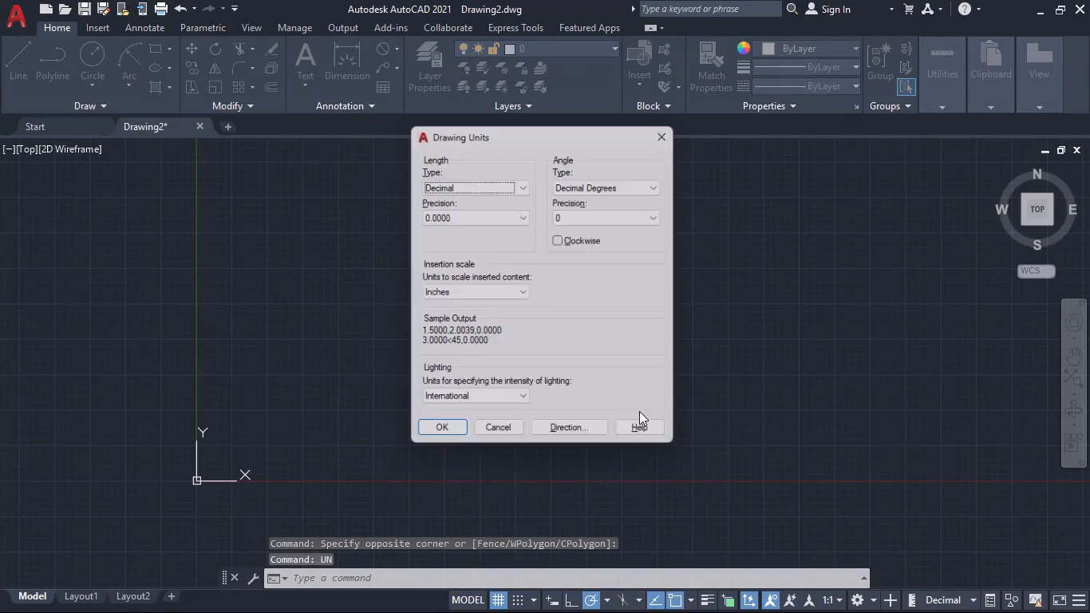
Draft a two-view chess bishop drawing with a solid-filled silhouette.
Configure the drawing units with 0.0 length precision and Millimeters as the insertion scale.
click(525, 219)
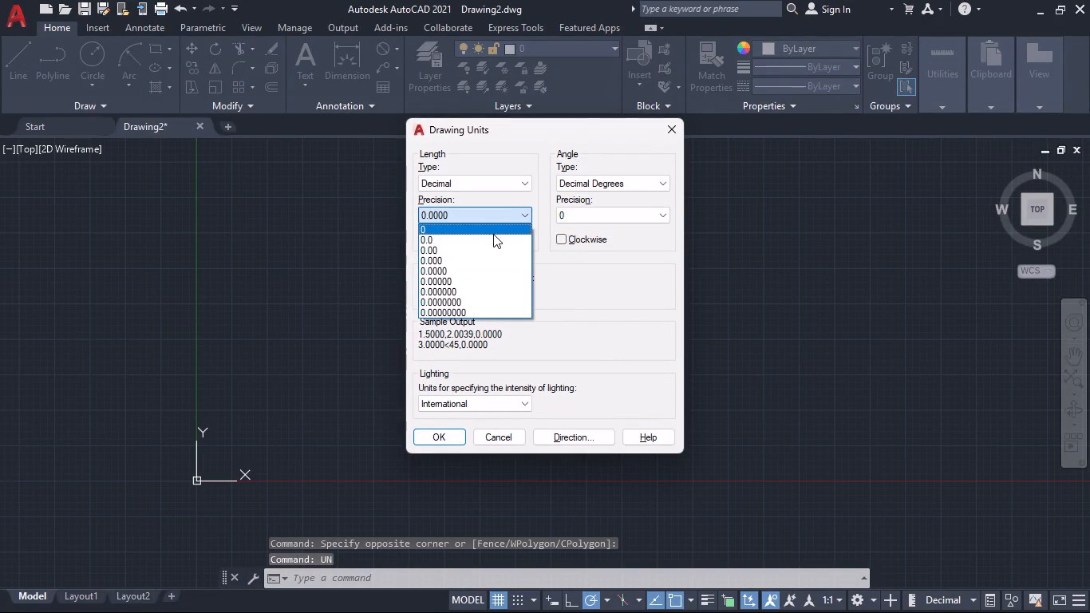
click(493, 238)
click(481, 283)
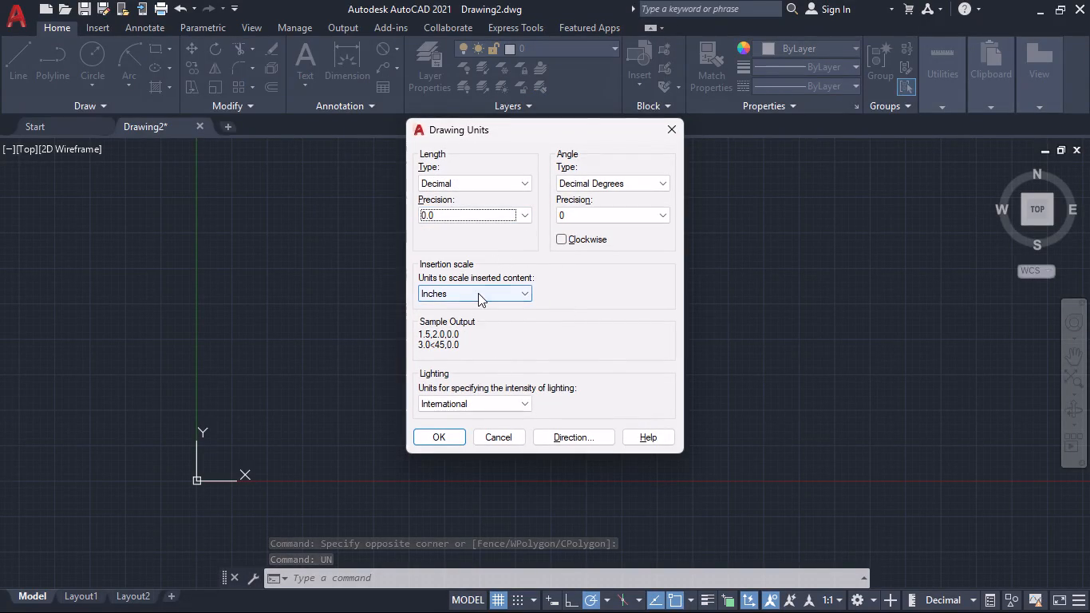
click(478, 293)
click(457, 355)
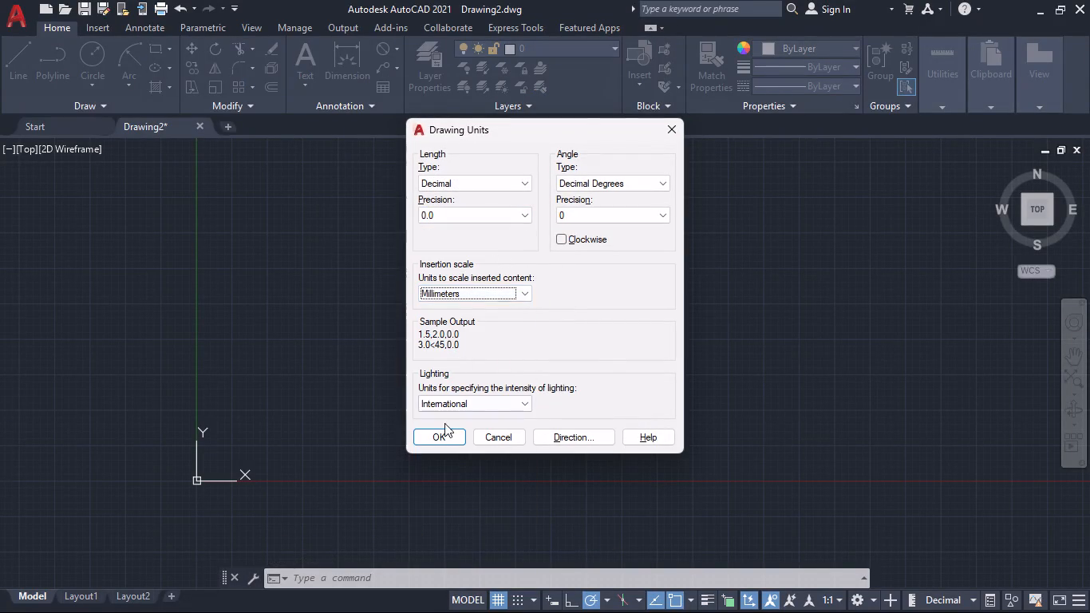
click(445, 431)
Draw a 26 mm horizontal line running in the positive X direction, with Ortho mode on.
scroll(543, 374, down, 3)
middle_drag(575, 347, 369, 478)
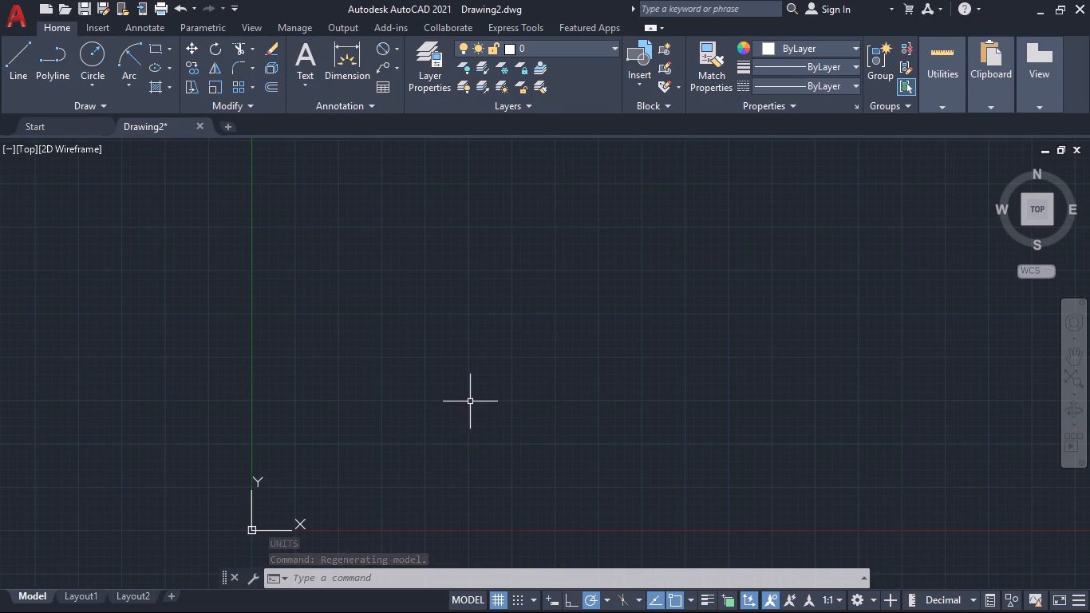
click(8, 53)
middle_drag(470, 384, 338, 338)
click(275, 366)
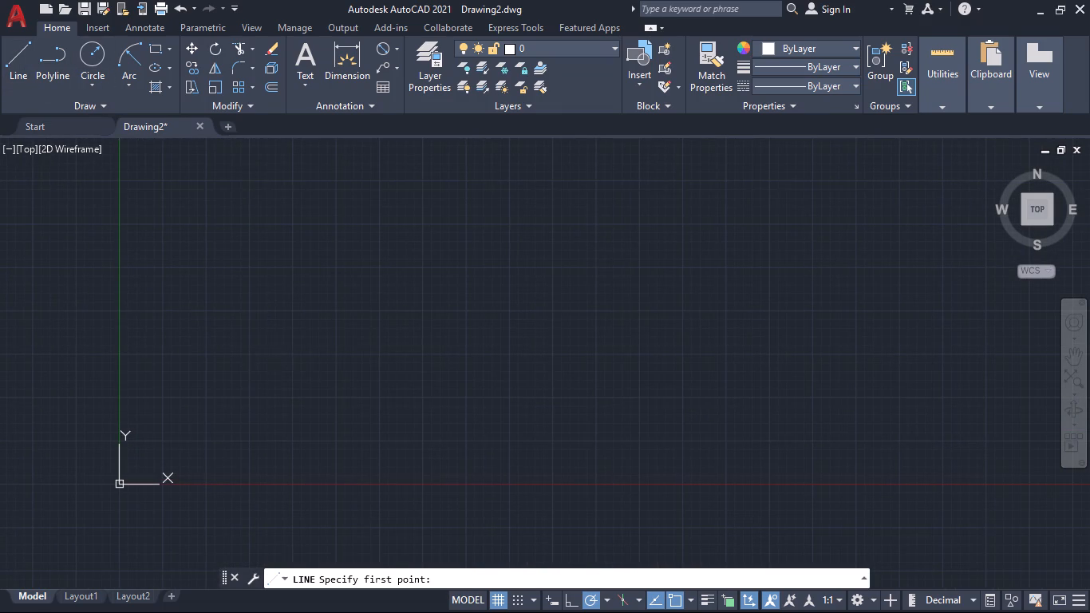
click(570, 598)
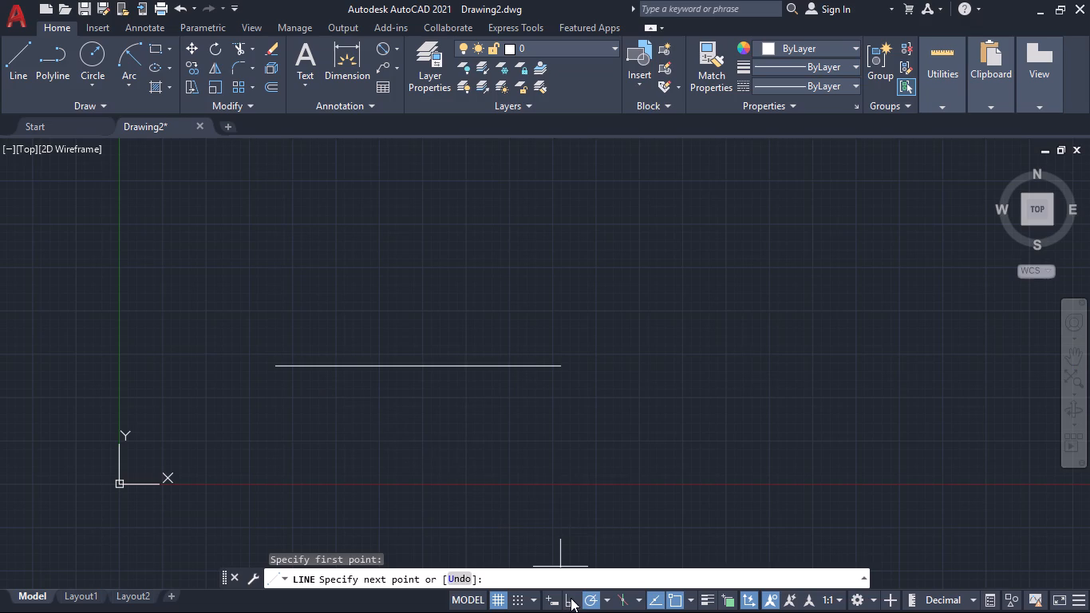
text(26)
key(Return)
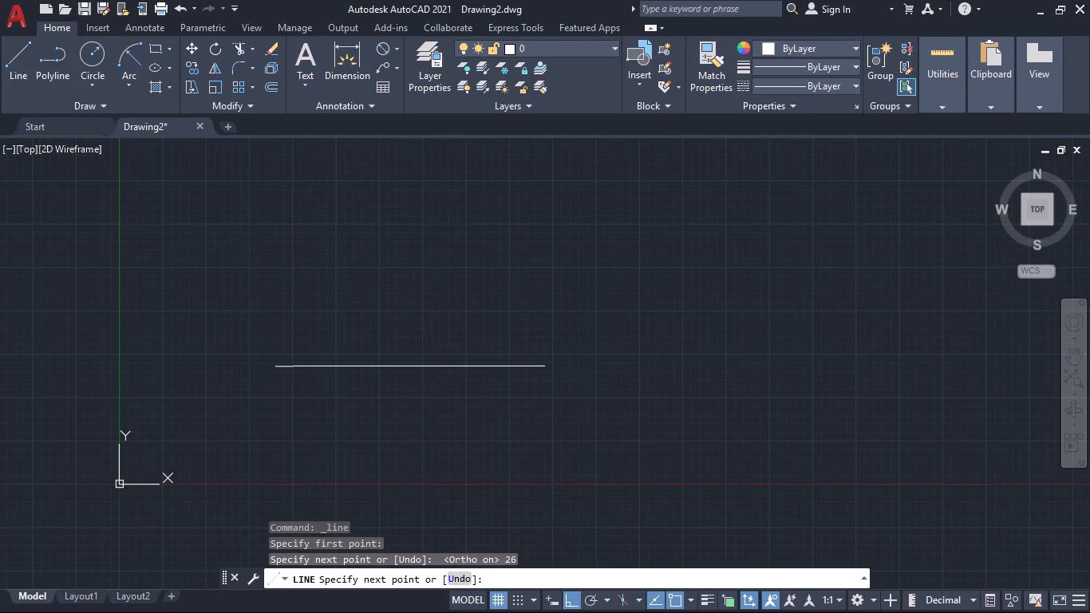
Continue the line 2 mm upward and 26 mm back toward the start side, then close the outline into a rectangle.
scroll(253, 358, up, 5)
middle_drag(341, 386, 60, 331)
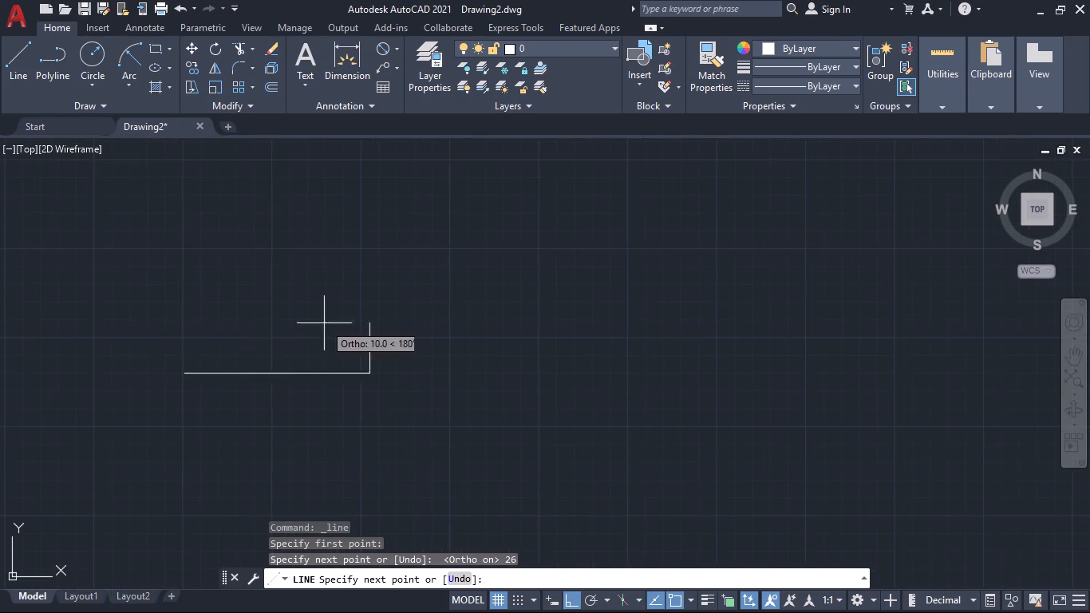
scroll(331, 322, up, 2)
middle_drag(332, 322, 600, 299)
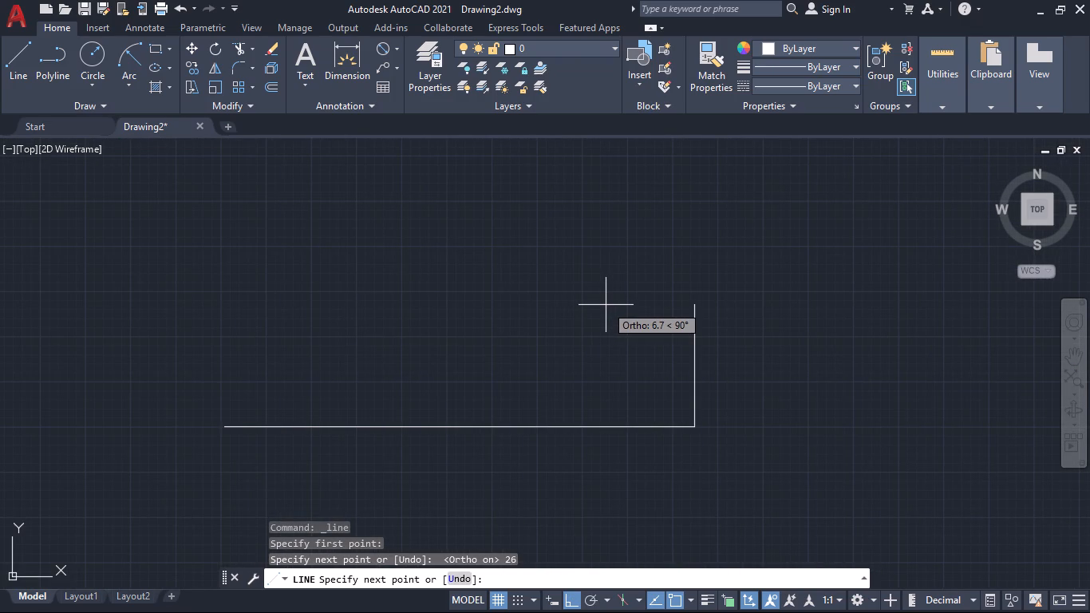
key(2)
key(Return)
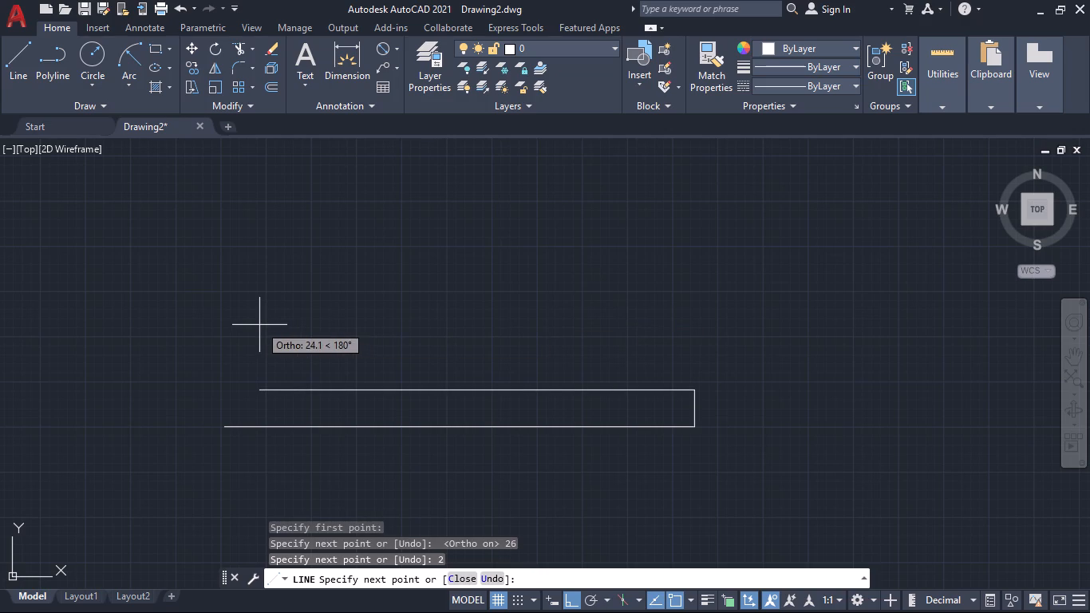
text(26)
key(Return)
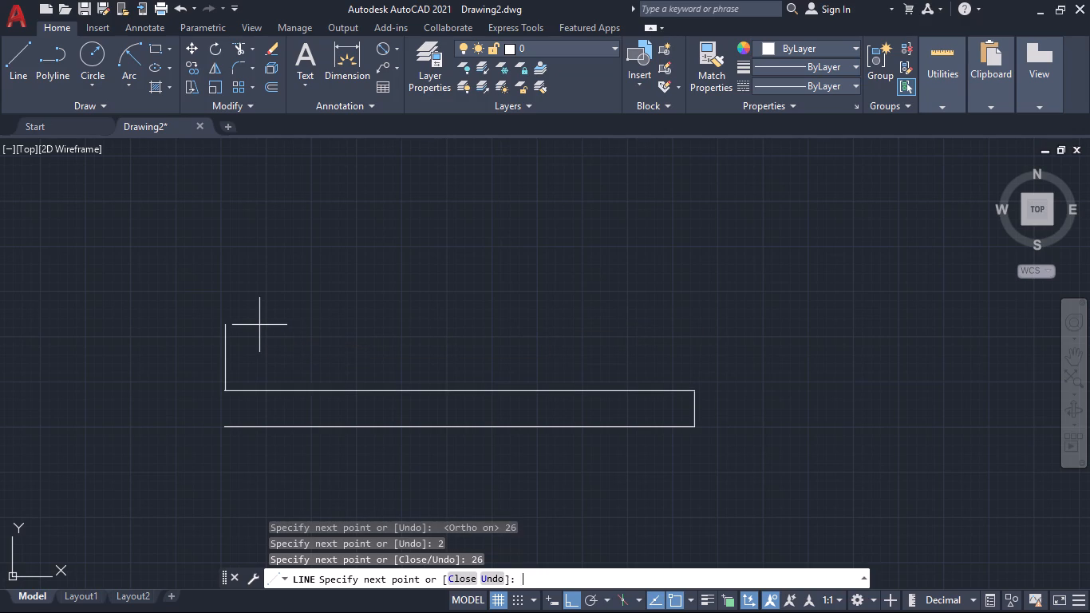
click(467, 583)
Draw a slanted line about 5.7 mm long at 33° up from the rectangle's upper-left corner, with Polar Tracking on.
middle_drag(481, 488, 481, 488)
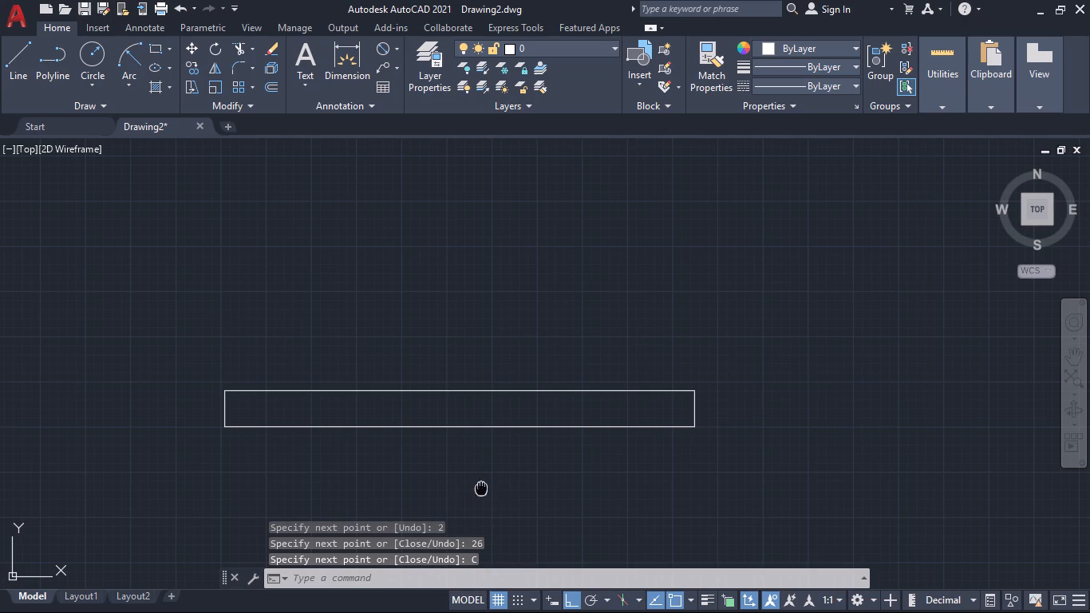
middle_drag(481, 488, 505, 457)
click(12, 62)
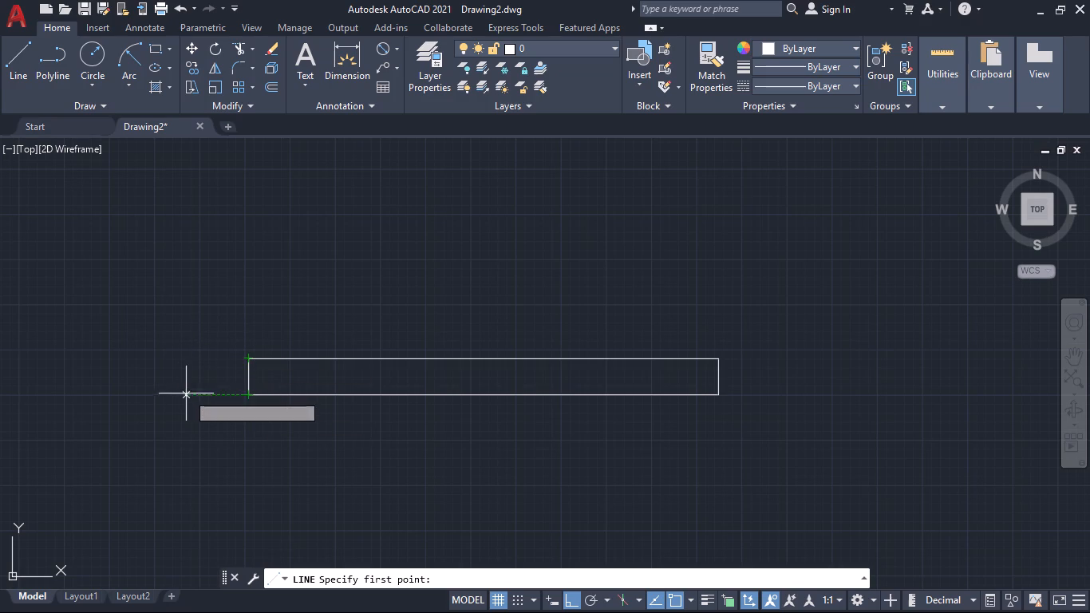
click(245, 352)
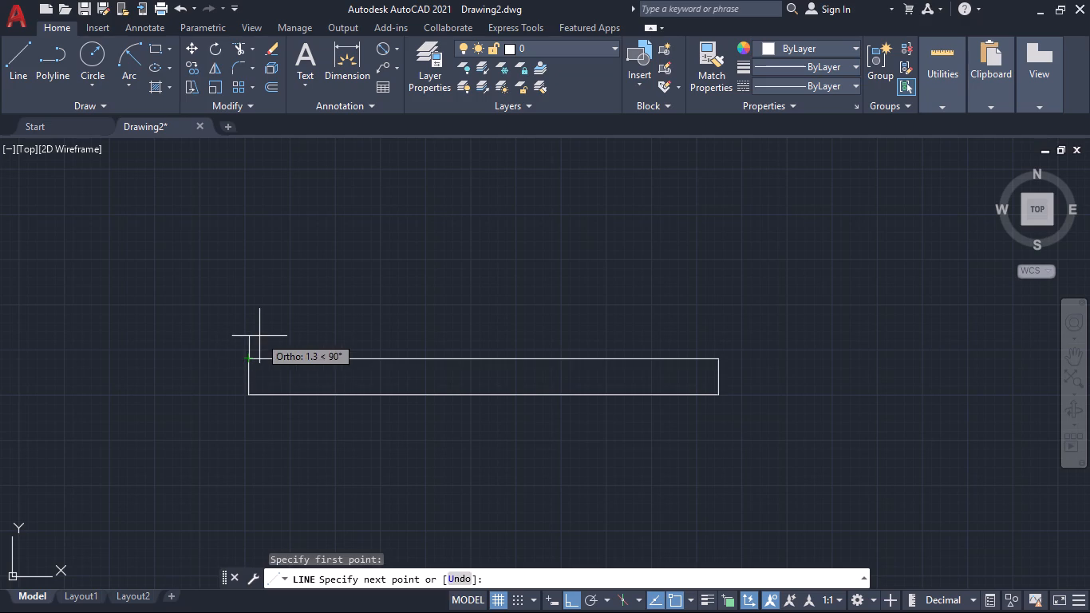
click(595, 591)
click(610, 601)
click(609, 601)
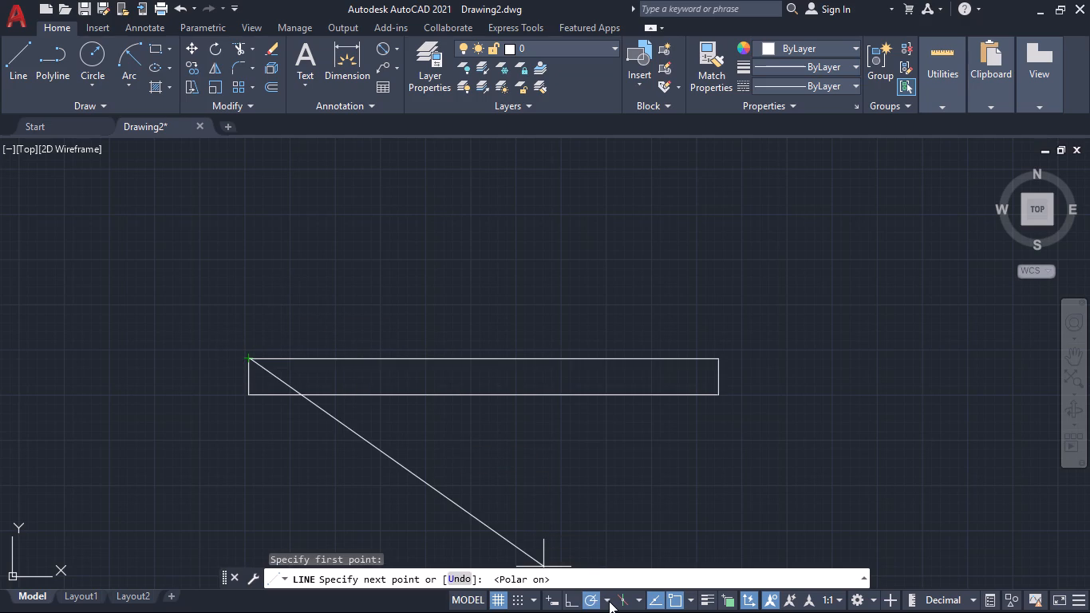
click(334, 299)
key(space)
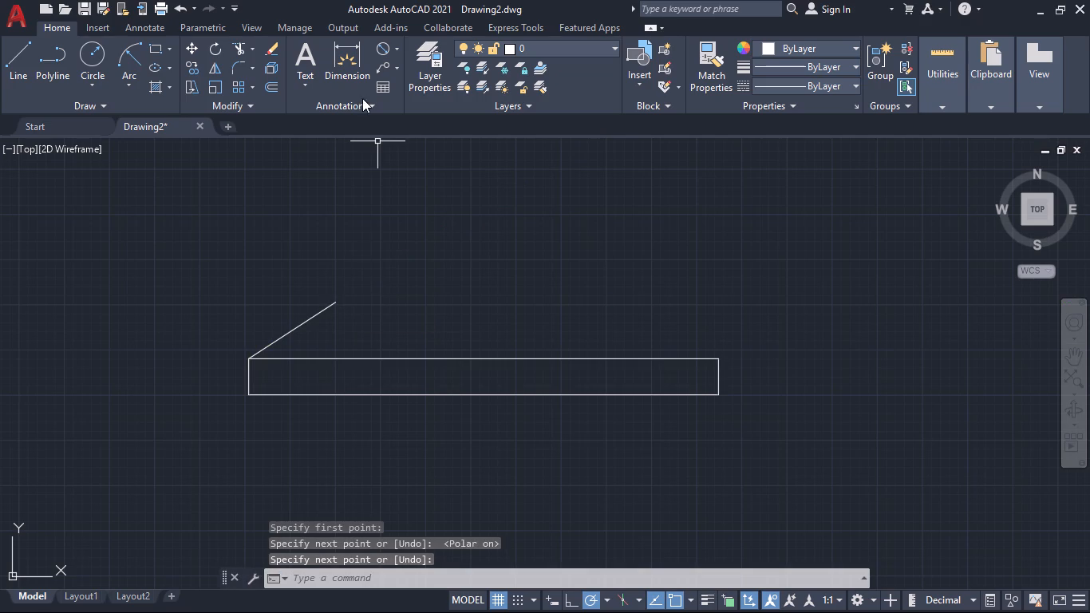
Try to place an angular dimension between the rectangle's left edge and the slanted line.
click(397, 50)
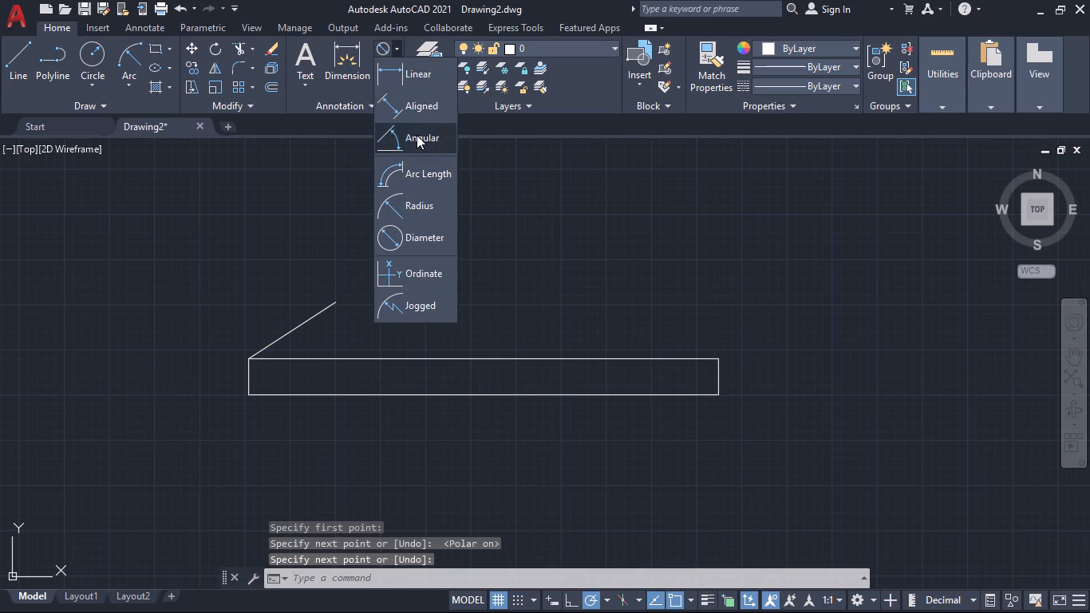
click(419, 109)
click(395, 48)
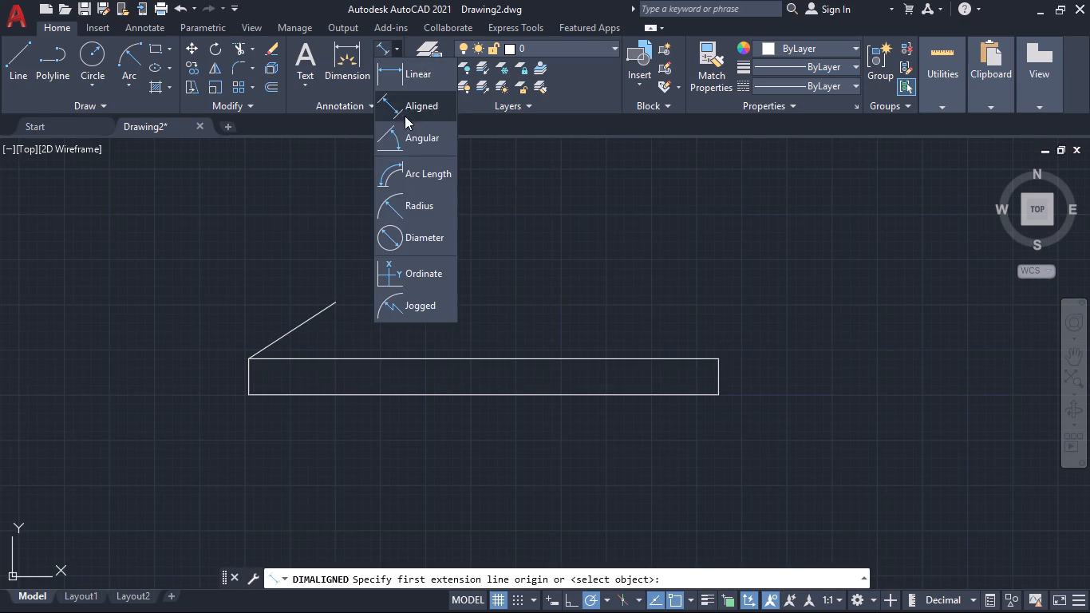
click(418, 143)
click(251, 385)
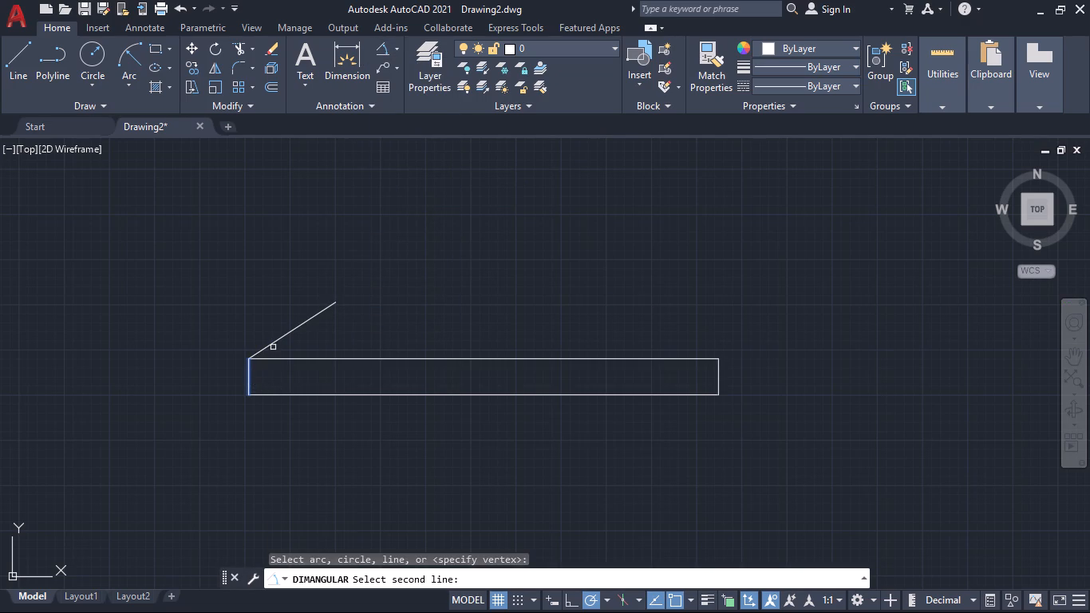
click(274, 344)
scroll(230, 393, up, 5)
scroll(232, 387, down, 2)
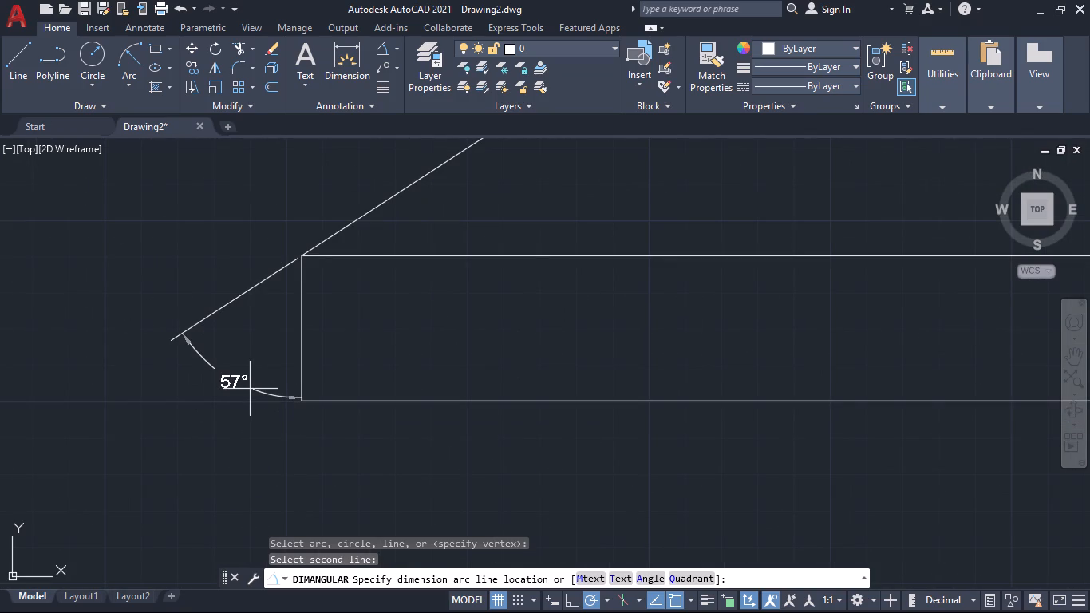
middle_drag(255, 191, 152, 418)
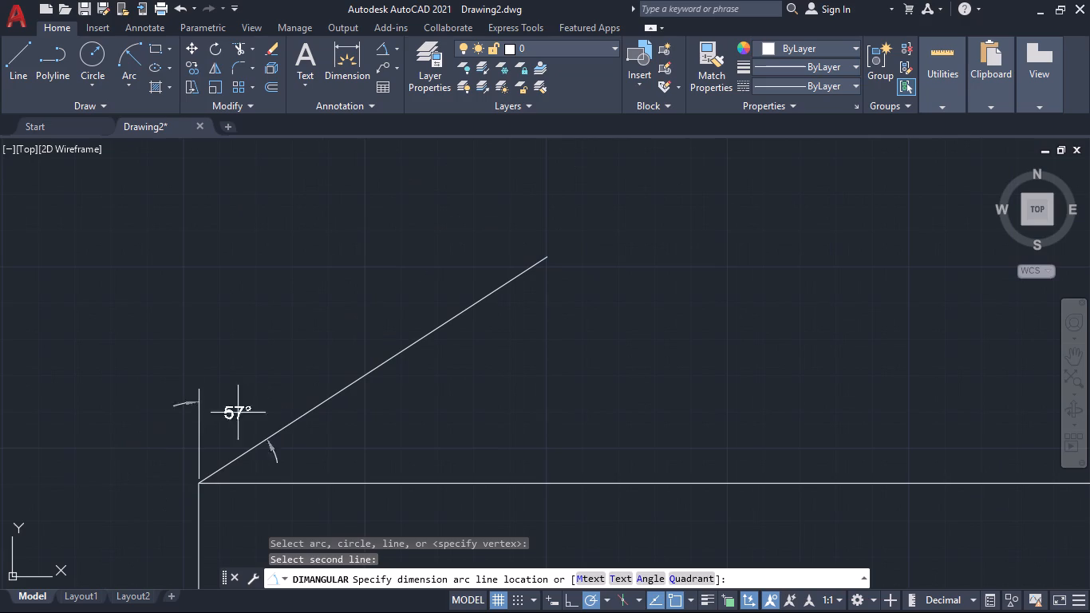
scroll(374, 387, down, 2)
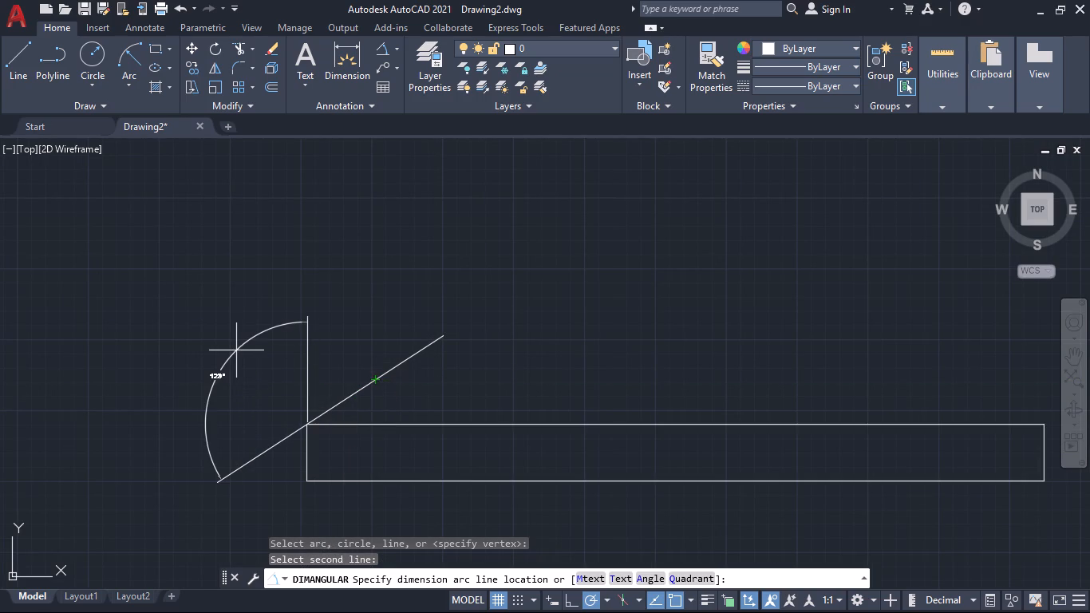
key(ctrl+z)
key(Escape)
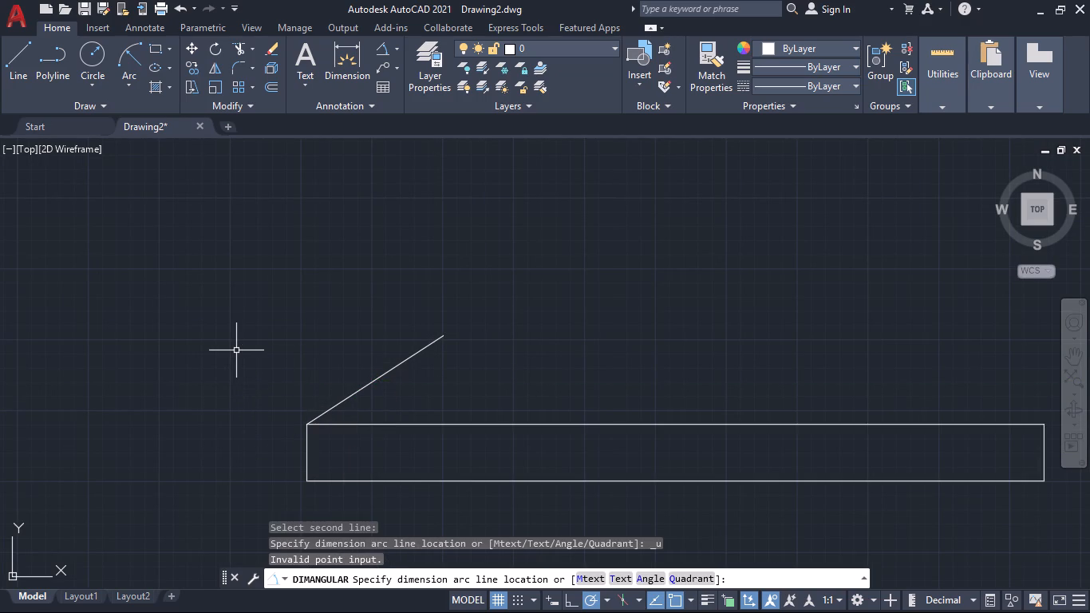
Delete the slanted line above the rectangle.
middle_drag(238, 338, 220, 317)
click(391, 344)
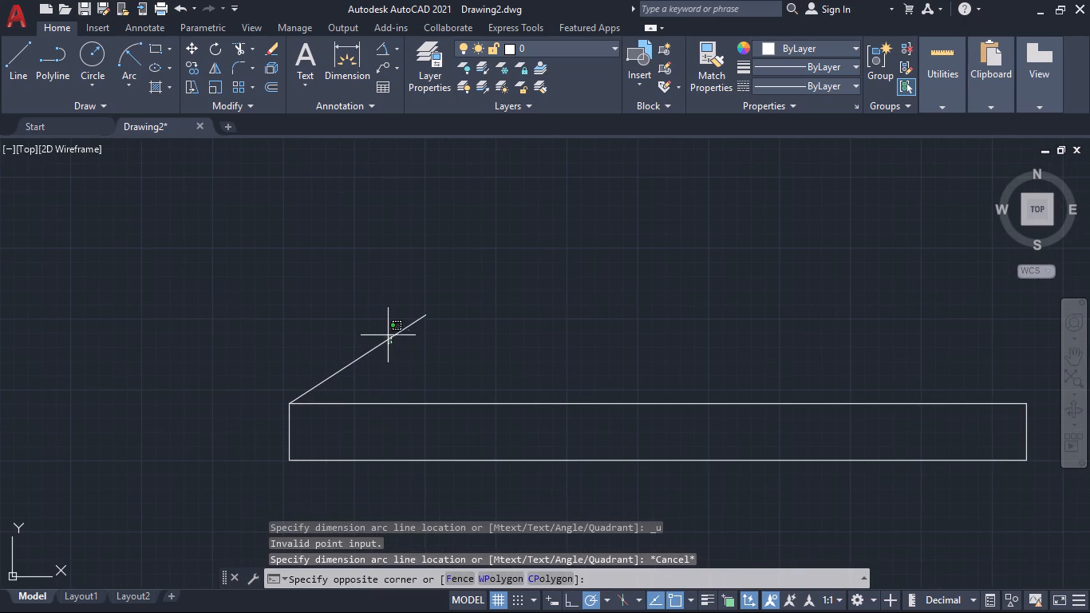
click(364, 314)
key(Delete)
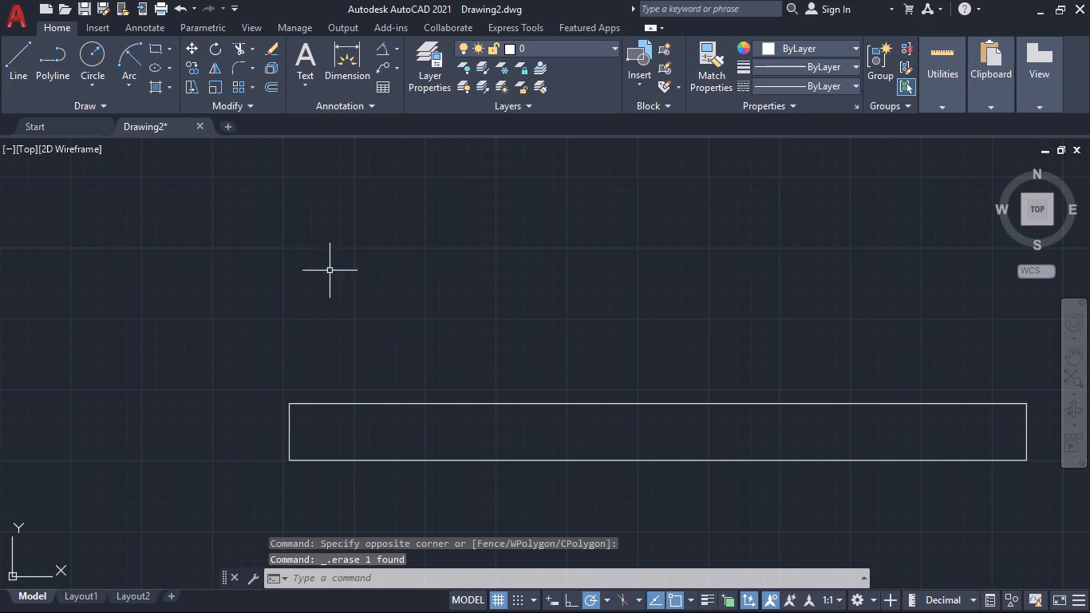
Draw a short horizontal line outward to the left from the rectangle's lower-left corner, in line with its bottom edge.
drag(313, 263, 358, 234)
middle_click(348, 241)
drag(314, 303, 315, 315)
scroll(232, 298, up, 1)
middle_drag(229, 298, 402, 315)
click(13, 49)
middle_drag(225, 346, 278, 132)
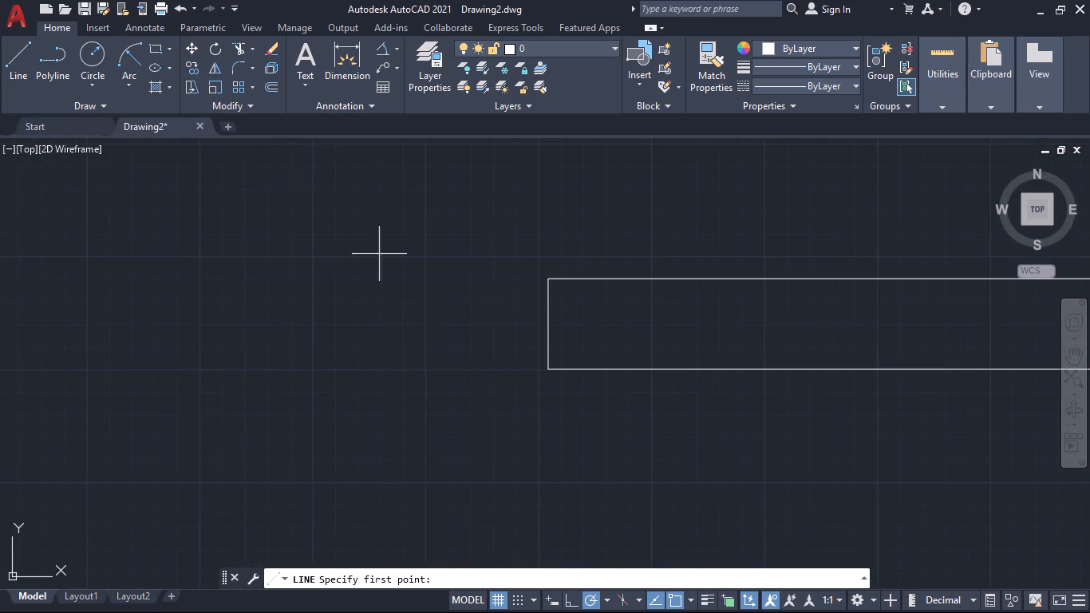
click(544, 366)
click(372, 371)
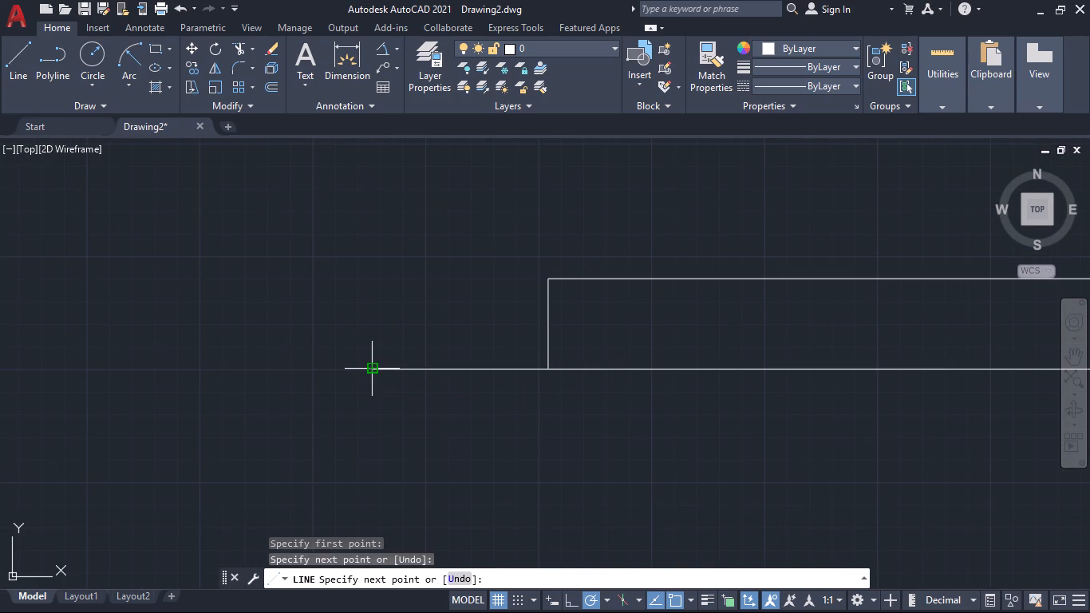
key(space)
Draw a 45° diagonal line from the rectangle's upper-left corner down to the left, ending below the horizontal extension line.
key(space)
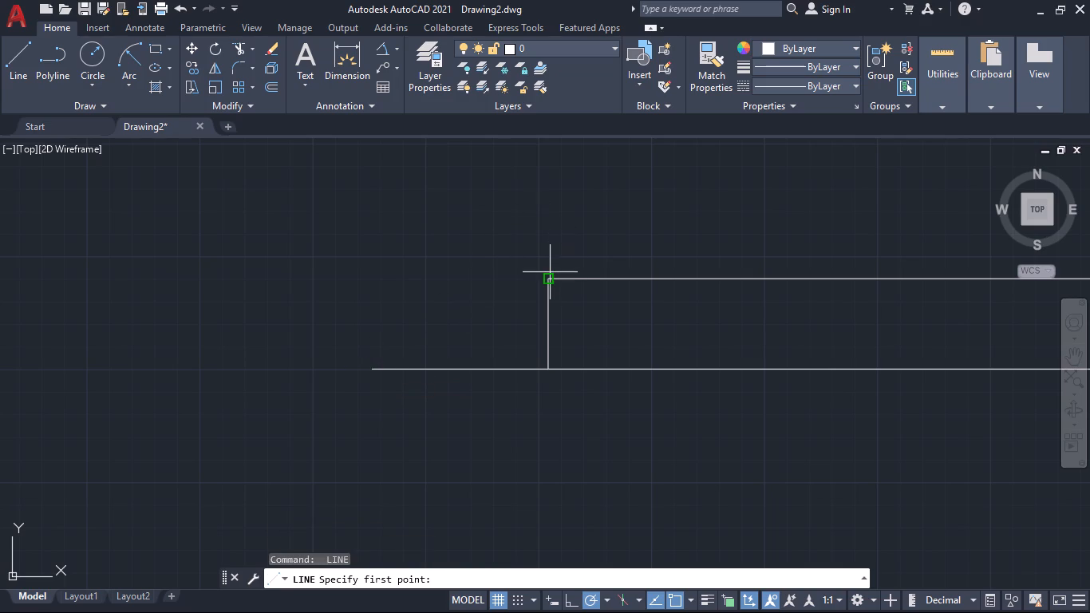
click(546, 280)
click(393, 433)
key(space)
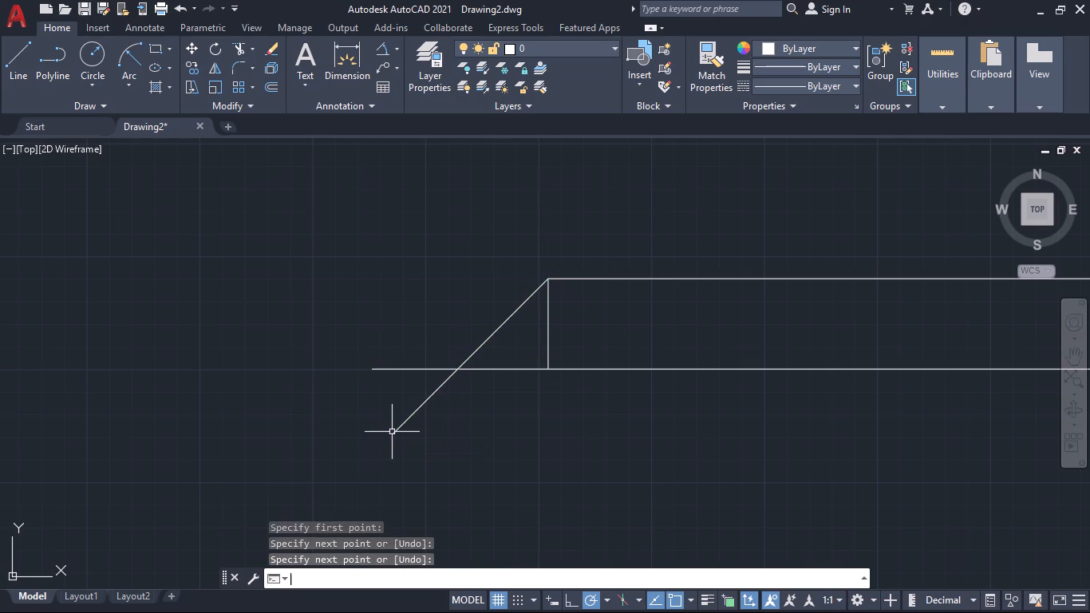
Add an angular dimension between the diagonal and the horizontal extension line, placed between their left ends below the extension.
key(space)
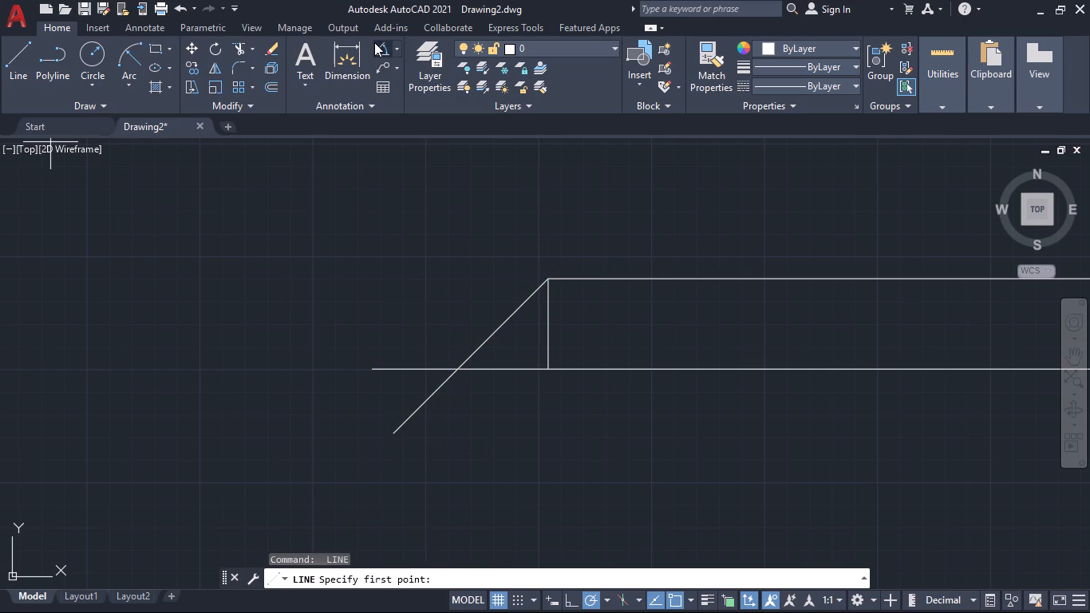
click(380, 42)
click(486, 341)
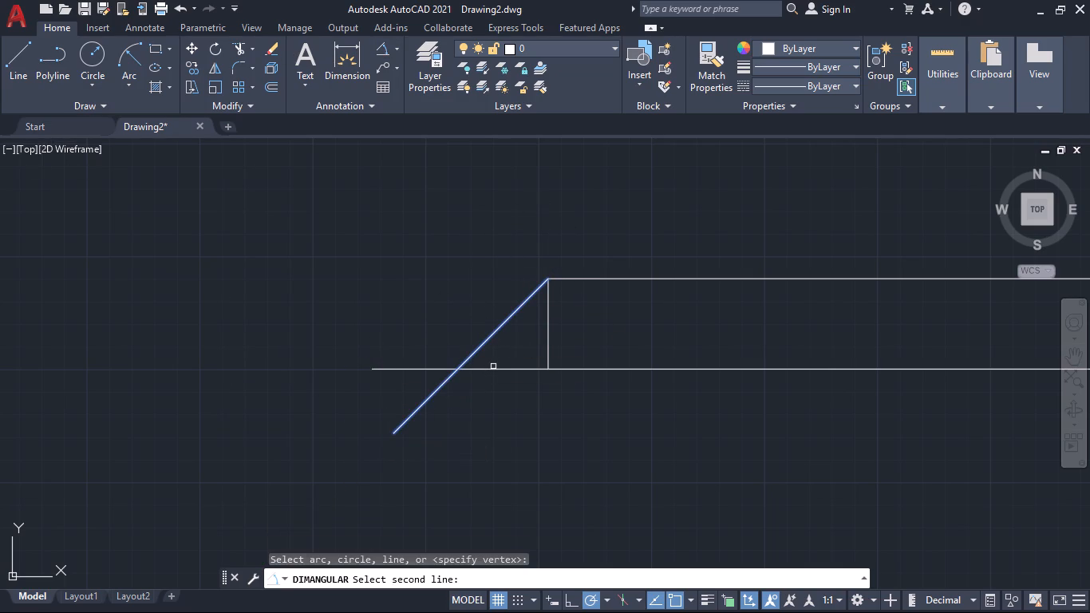
click(493, 366)
click(508, 371)
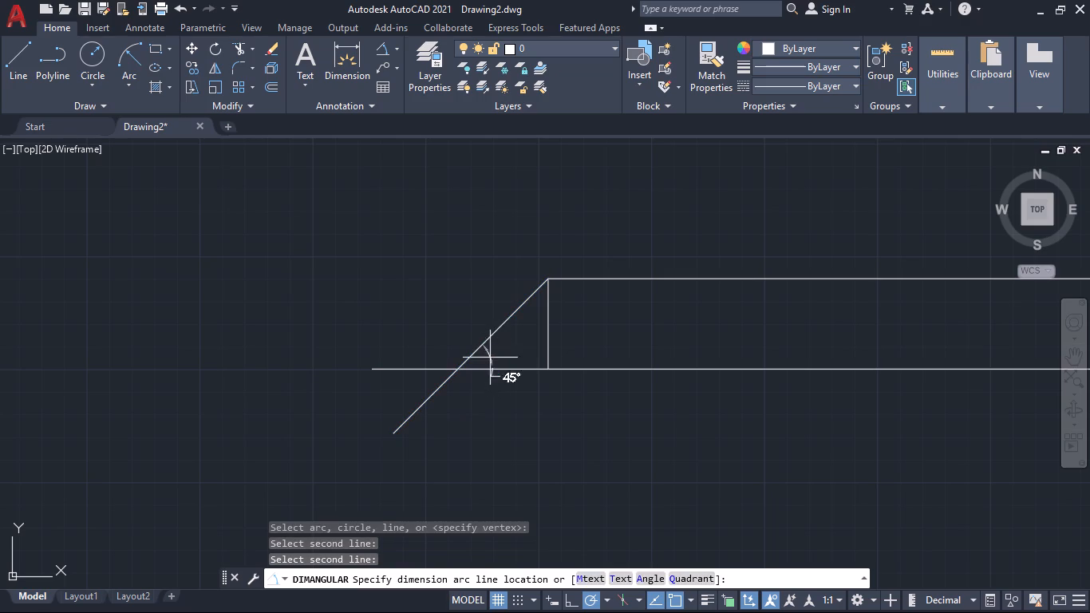
scroll(497, 340, up, 3)
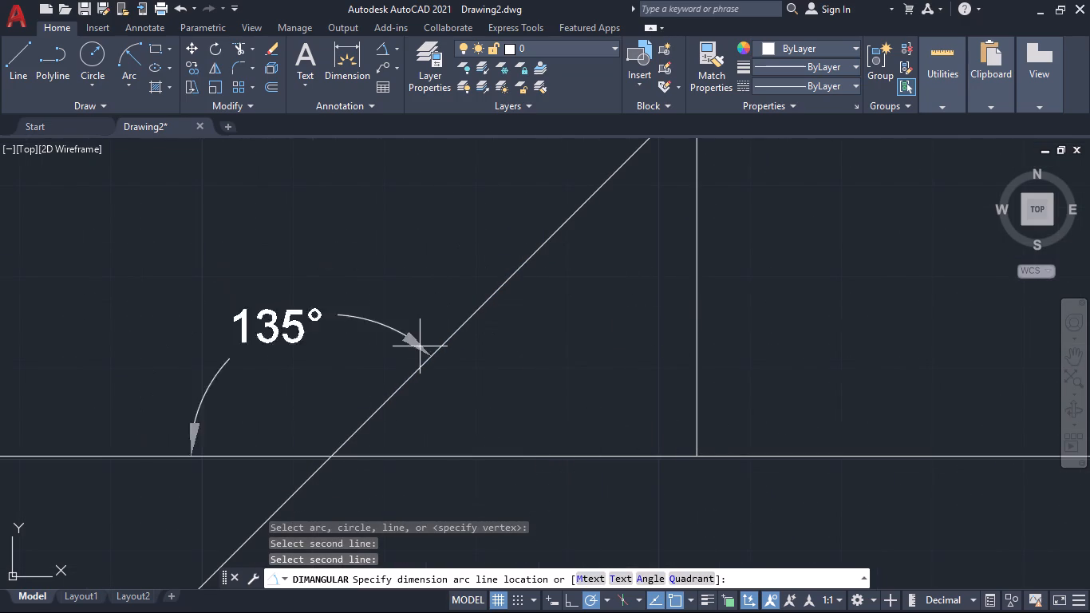
middle_drag(201, 502, 401, 212)
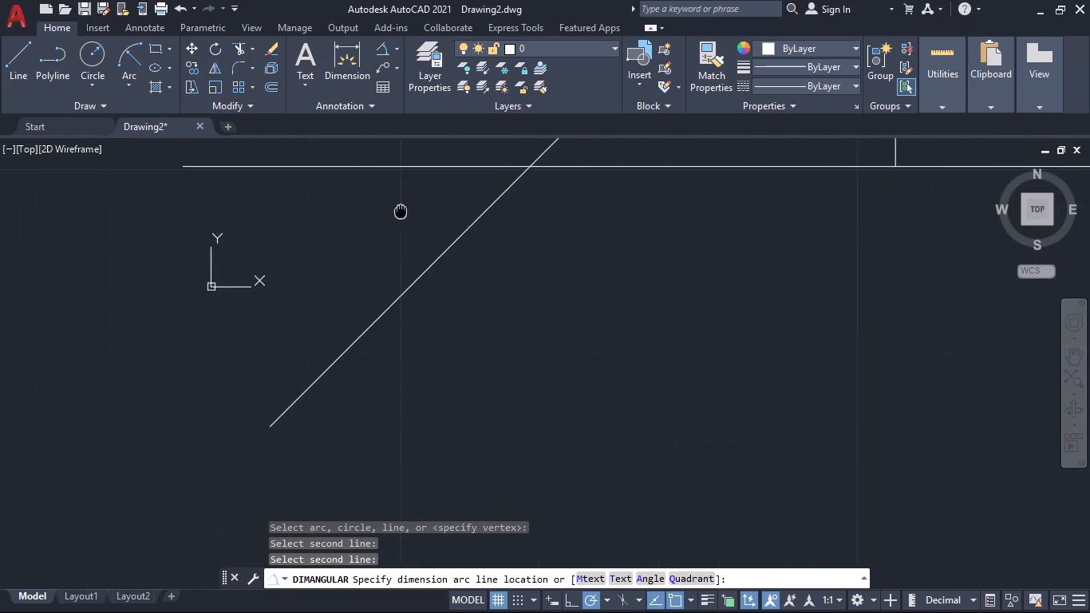
middle_drag(401, 212, 403, 208)
click(253, 322)
scroll(525, 328, down, 2)
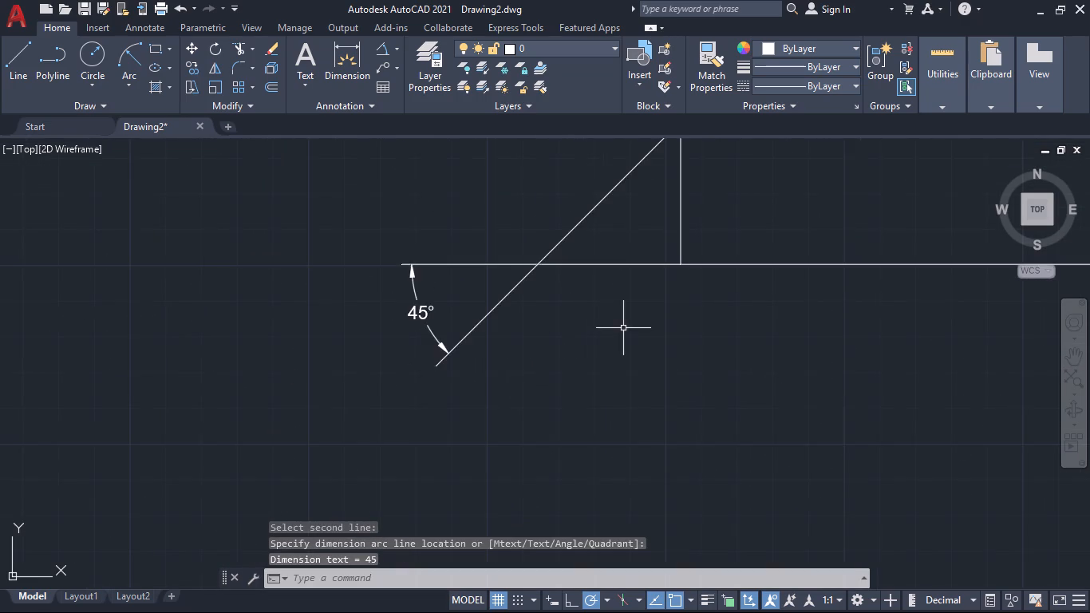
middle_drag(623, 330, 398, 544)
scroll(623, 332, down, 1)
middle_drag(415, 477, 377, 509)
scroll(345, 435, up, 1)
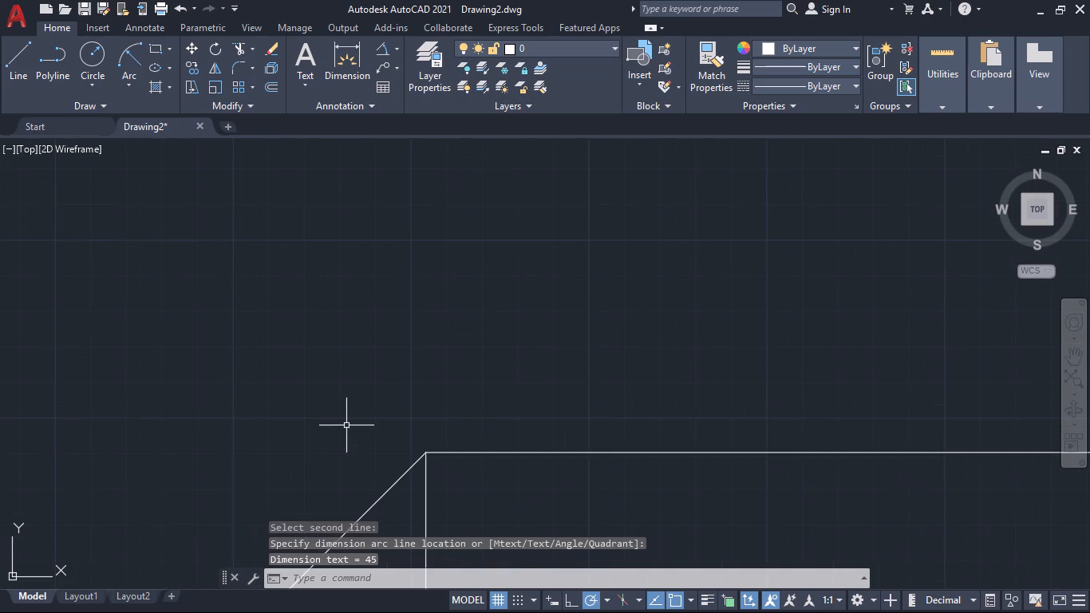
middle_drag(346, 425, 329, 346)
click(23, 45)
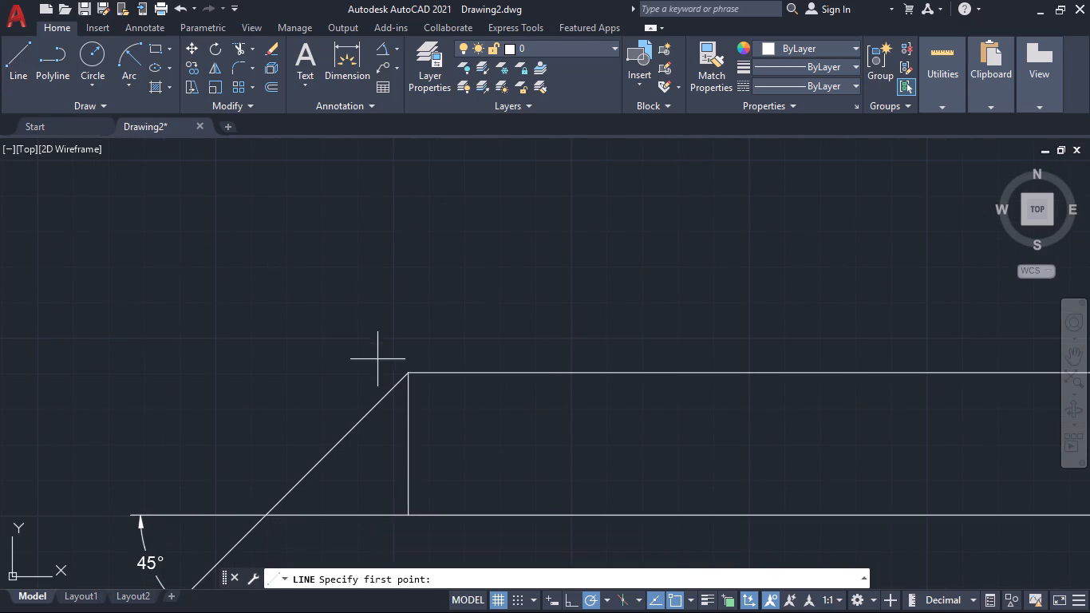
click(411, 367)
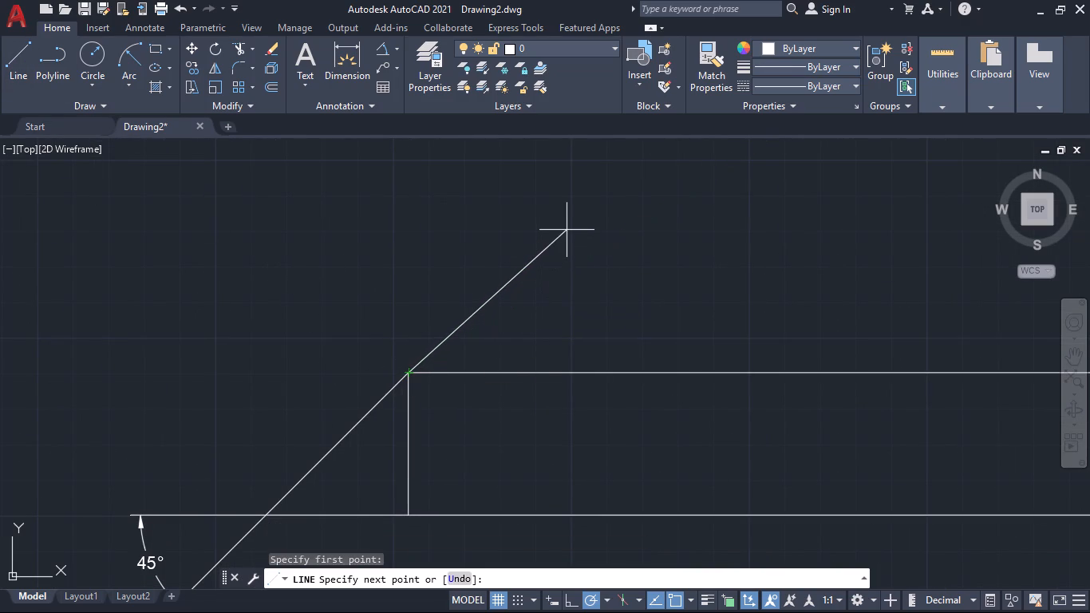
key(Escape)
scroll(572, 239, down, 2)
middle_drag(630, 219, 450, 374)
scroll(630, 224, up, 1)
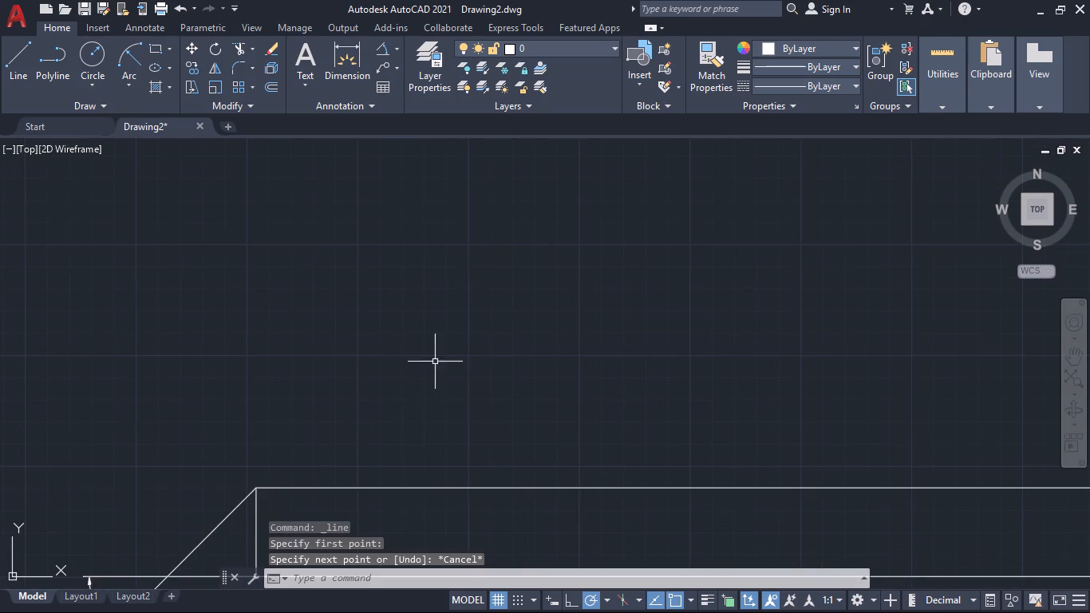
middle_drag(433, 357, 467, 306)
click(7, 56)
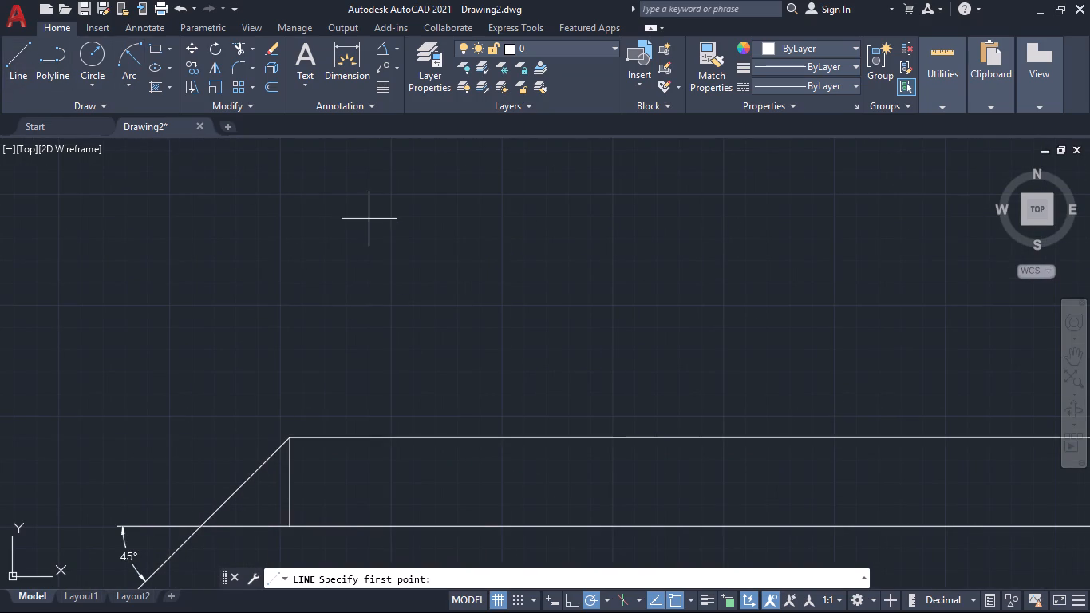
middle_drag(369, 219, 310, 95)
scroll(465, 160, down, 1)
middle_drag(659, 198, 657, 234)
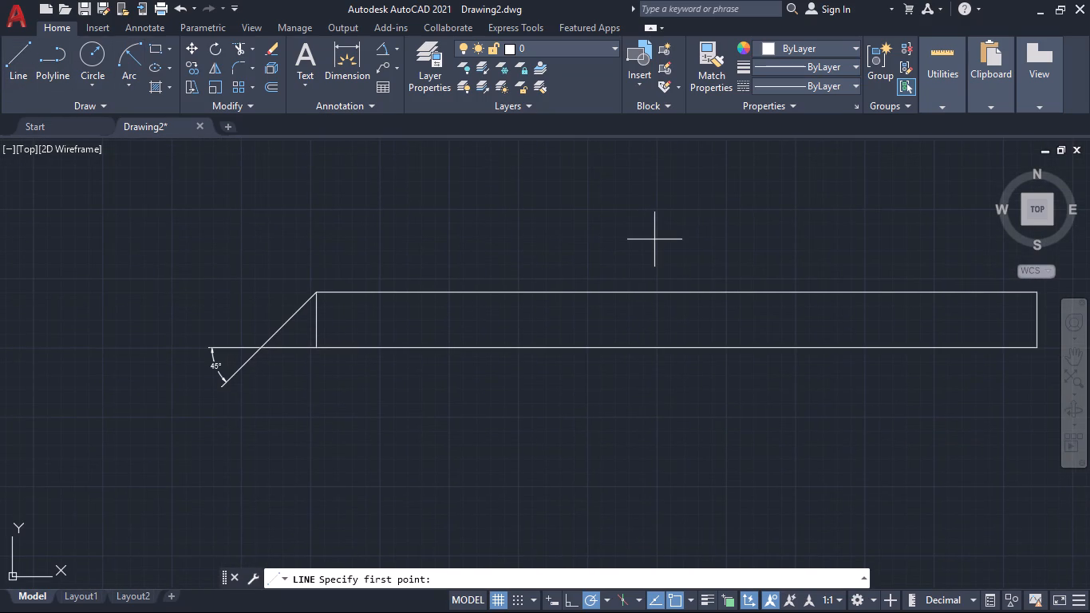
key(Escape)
Place a vertical construction line through the midpoint of the rectangle's top edge.
text(XL)
key(Return)
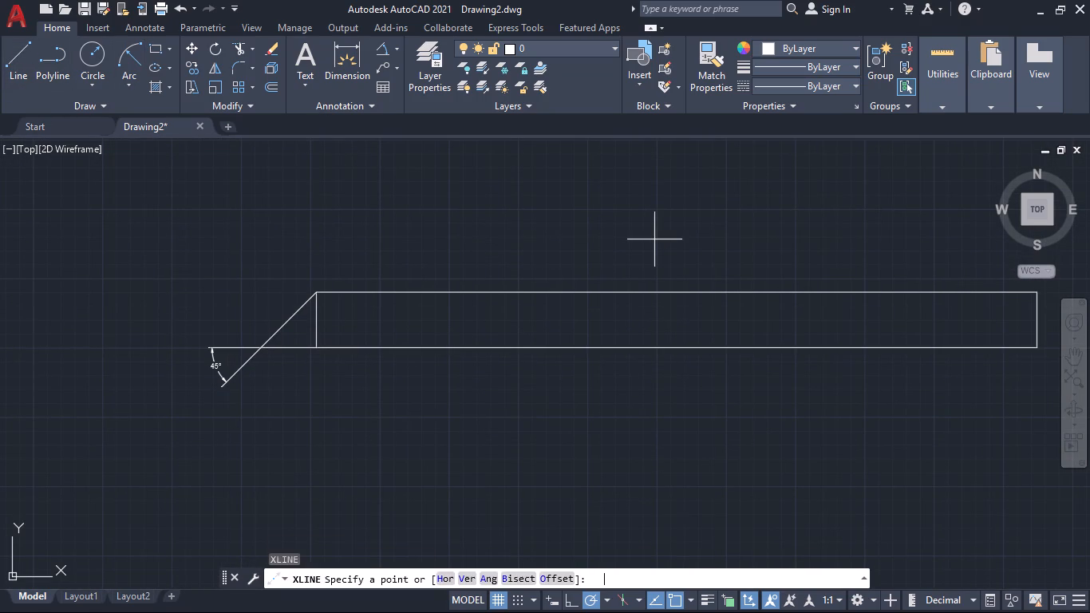
click(462, 575)
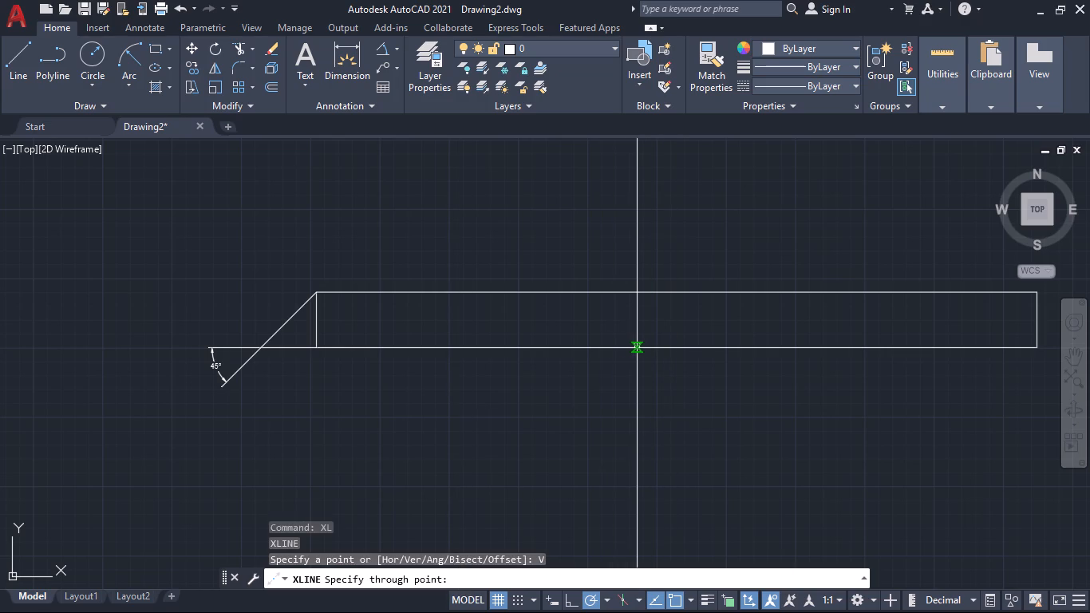
click(678, 292)
key(space)
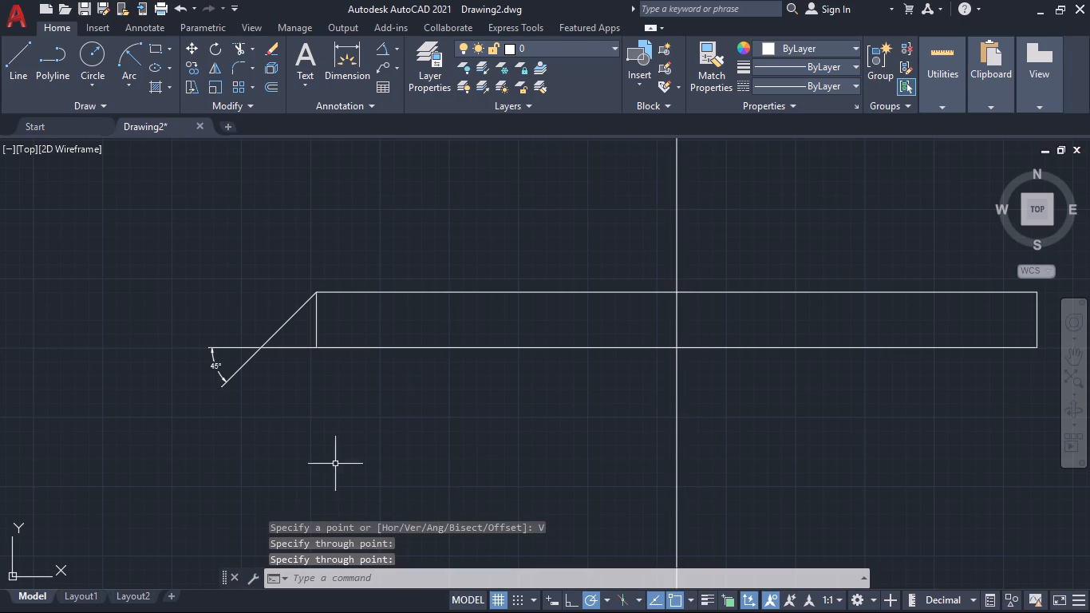
Extend the 45° diagonal upward past the rectangle's upper-left corner to the vertical construction line.
text(TR)
key(Return)
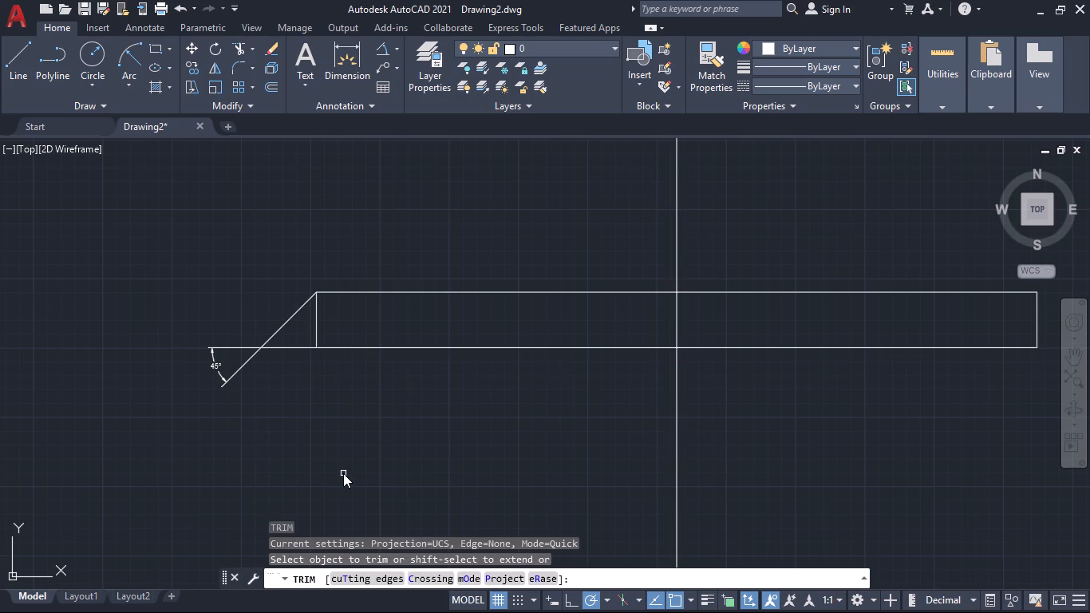
shift+click(302, 322)
shift+click(278, 295)
scroll(484, 271, down, 3)
middle_drag(500, 271, 506, 331)
scroll(473, 325, up, 3)
middle_drag(539, 303, 516, 357)
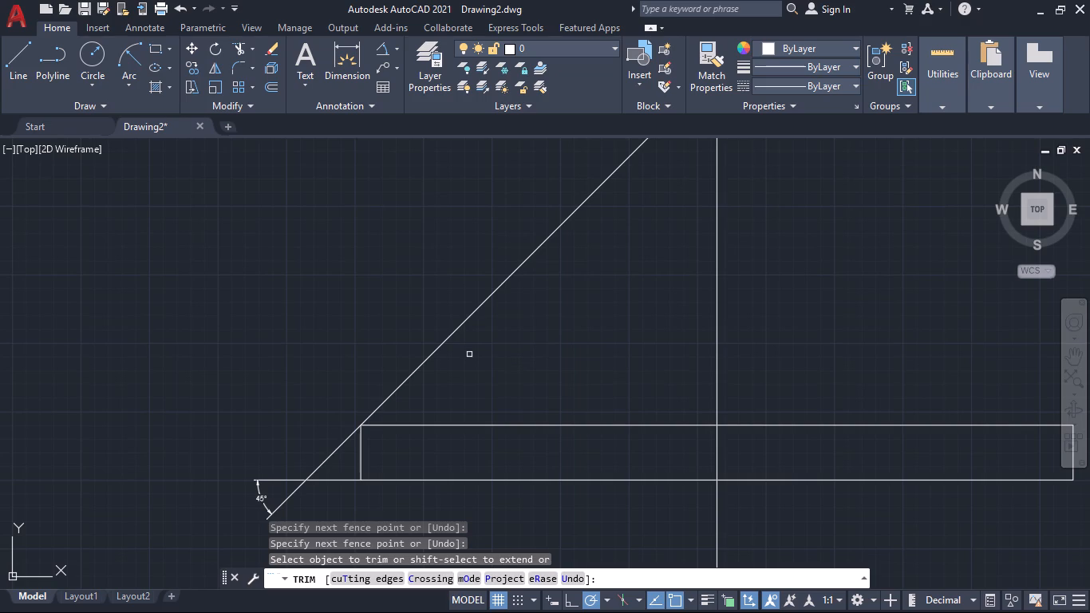
Draw a line 2 mm up from the midpoint of the rectangle's top edge, continuing horizontally left past the diagonal.
click(25, 49)
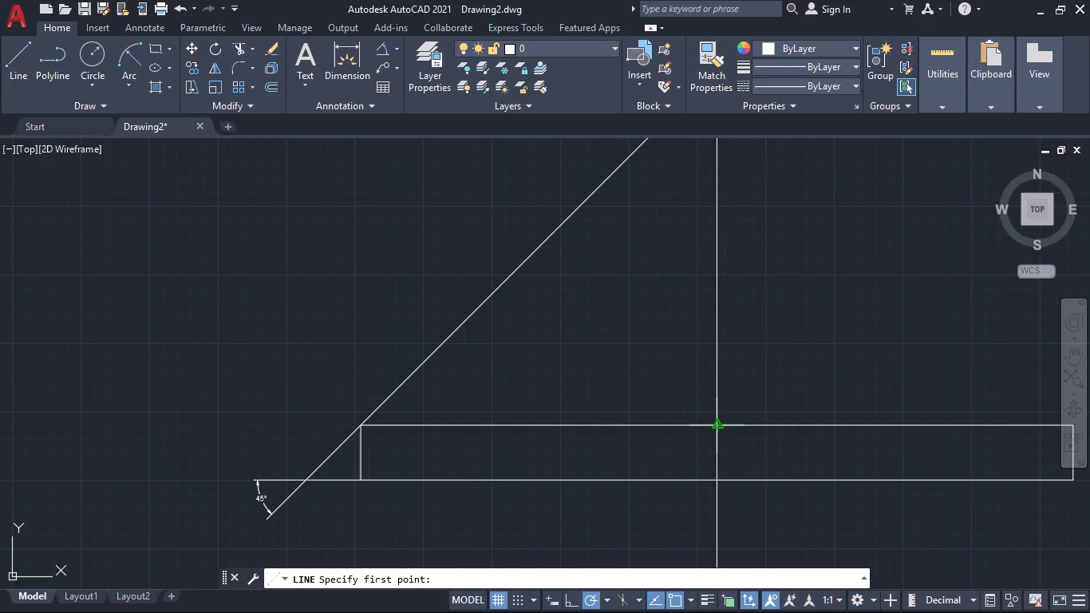
click(717, 426)
key(2)
key(Return)
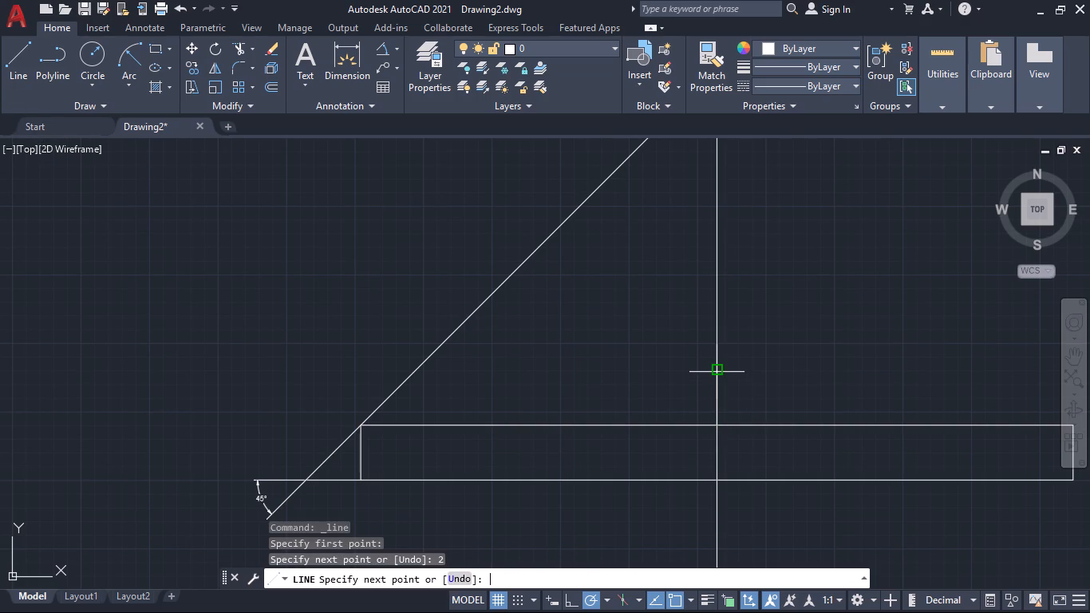
click(346, 371)
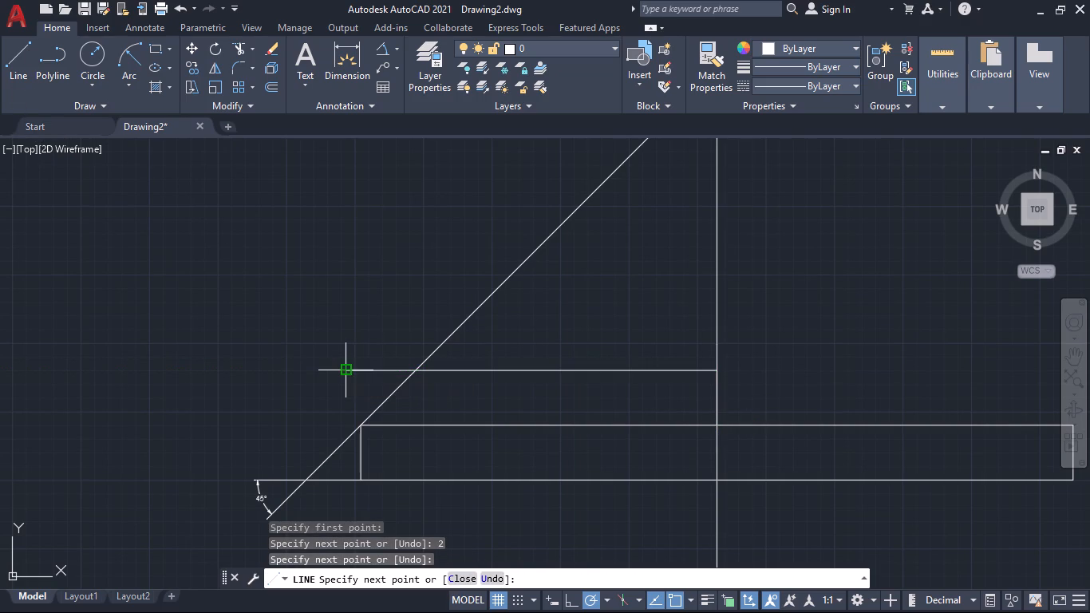
key(space)
Trim off the horizontal line's end left of the diagonal and the part of the diagonal above that line.
text(TR)
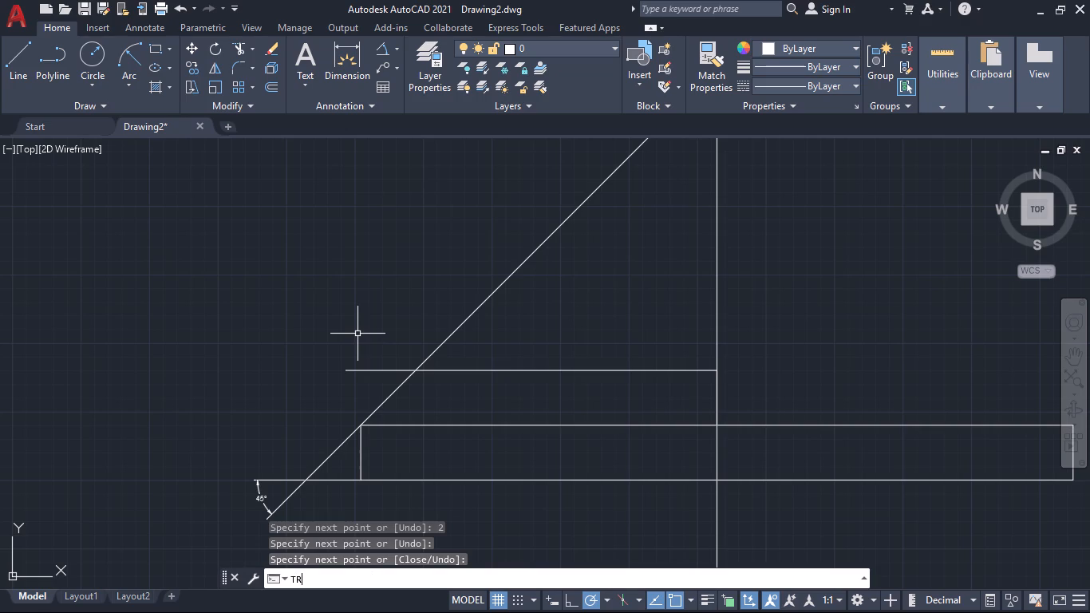
key(Return)
click(377, 382)
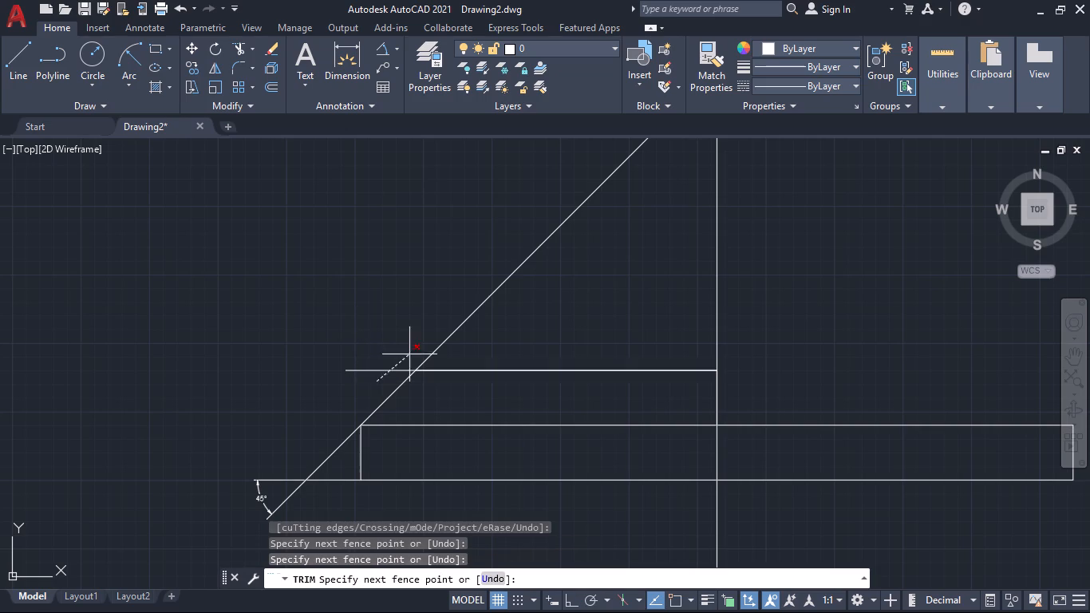
click(522, 299)
scroll(510, 286, down, 1)
middle_drag(510, 283, 475, 322)
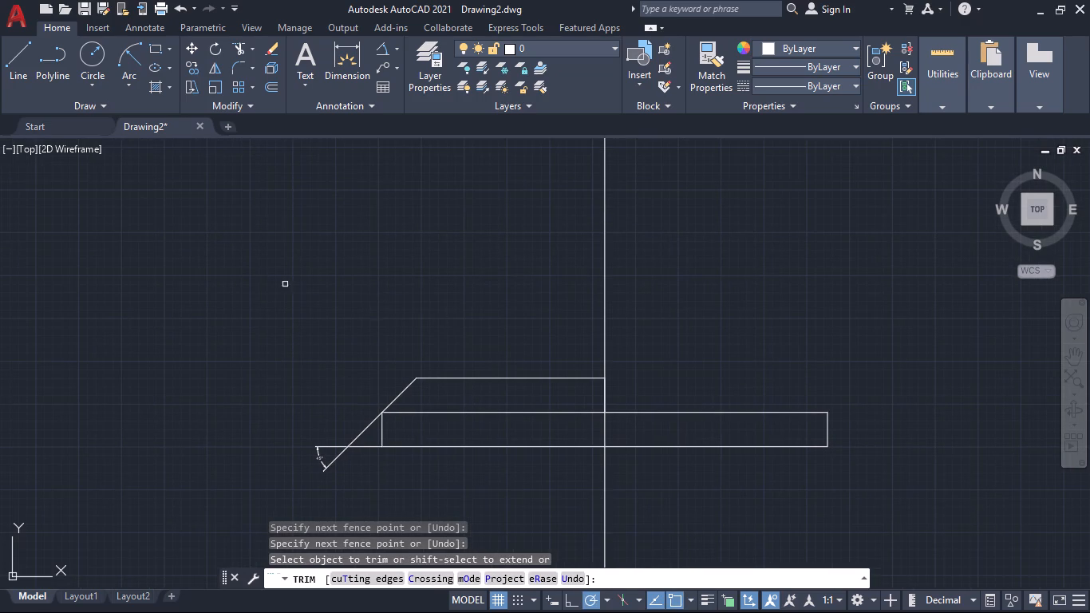
Draw a line 37 mm up the construction line from the upper horizontal line's right end, continuing about 20 mm horizontally to the right.
click(21, 49)
middle_drag(401, 251, 280, 267)
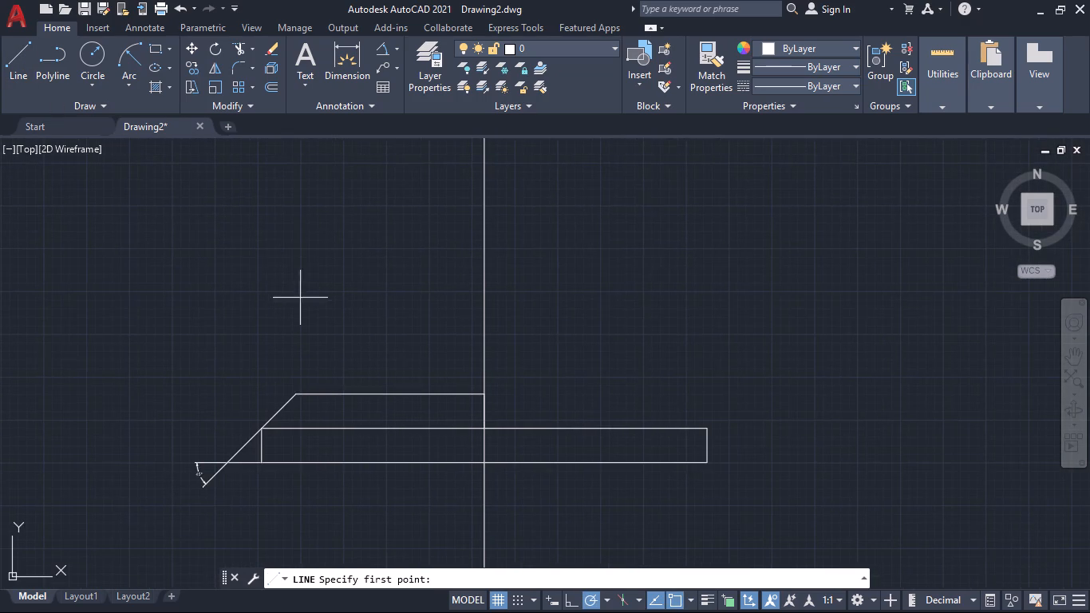
middle_drag(321, 303, 290, 318)
middle_drag(393, 334, 375, 354)
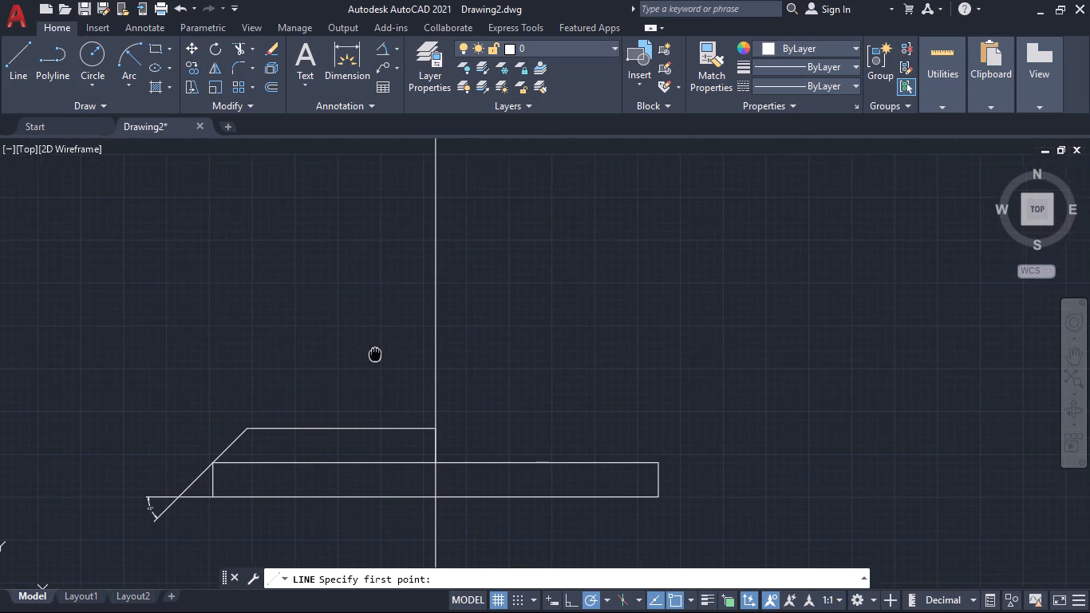
middle_drag(375, 354, 373, 313)
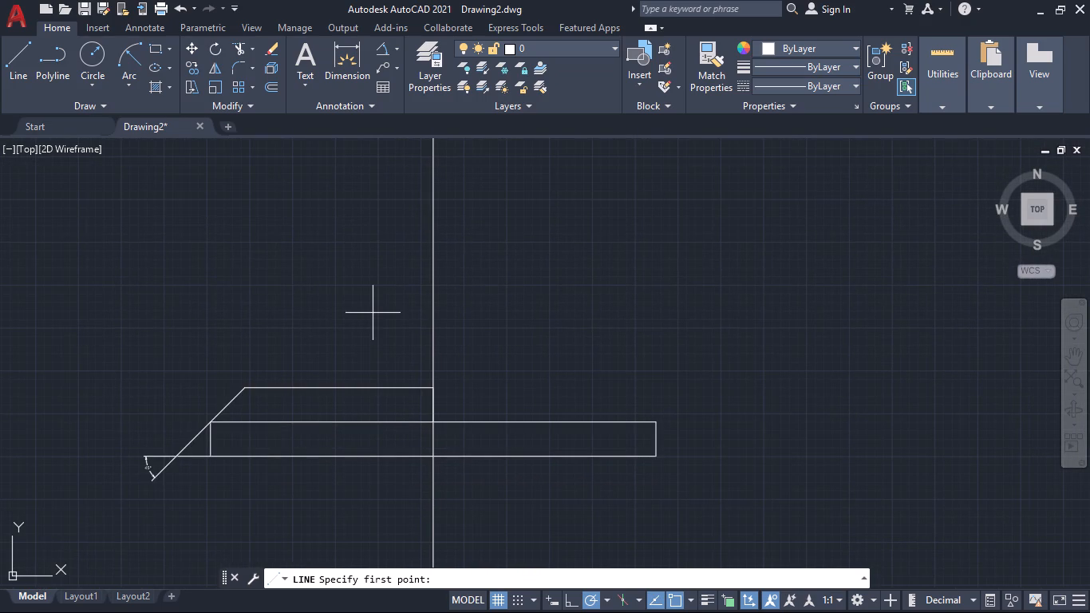
middle_drag(373, 313, 365, 258)
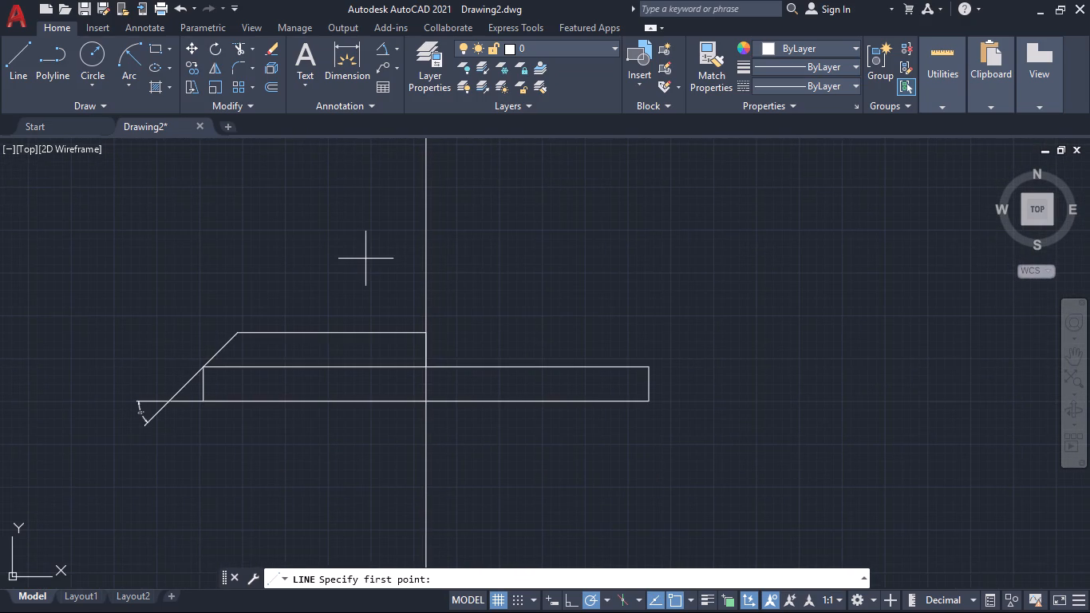
middle_drag(365, 258, 365, 238)
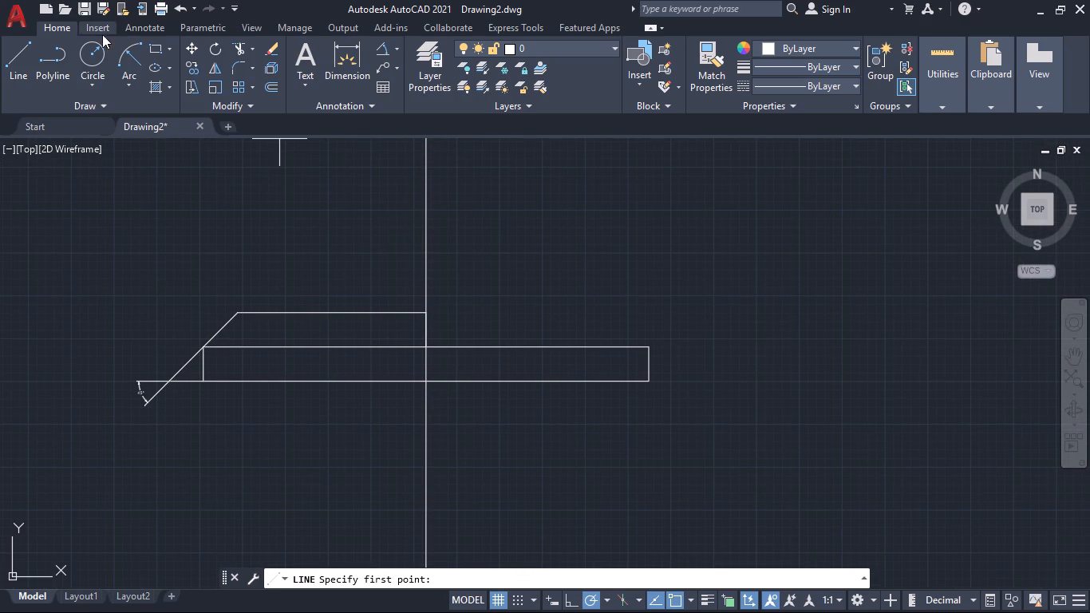
middle_drag(301, 285, 307, 338)
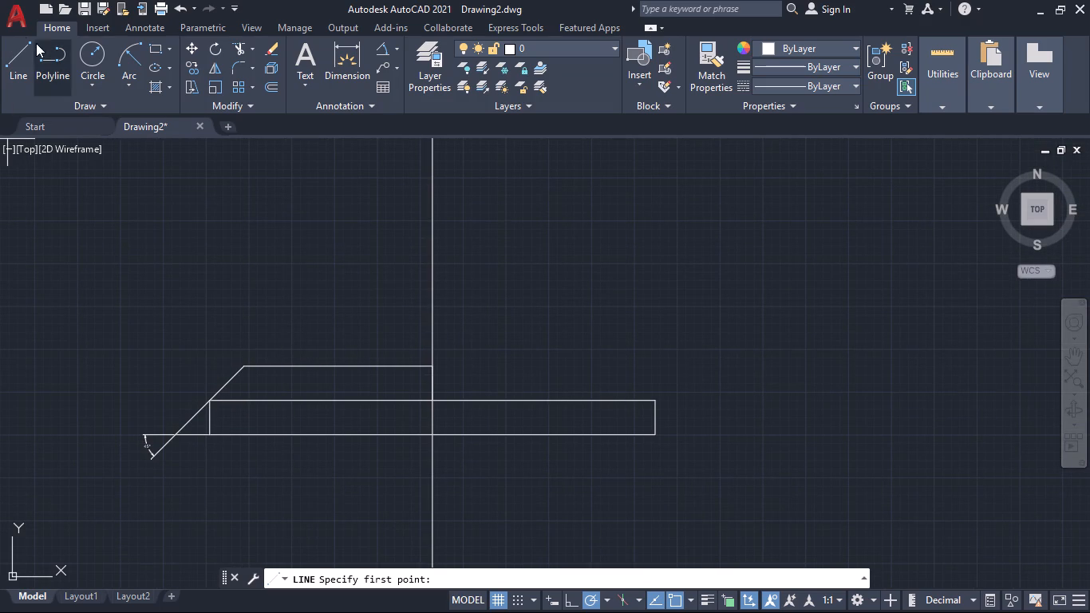
click(18, 55)
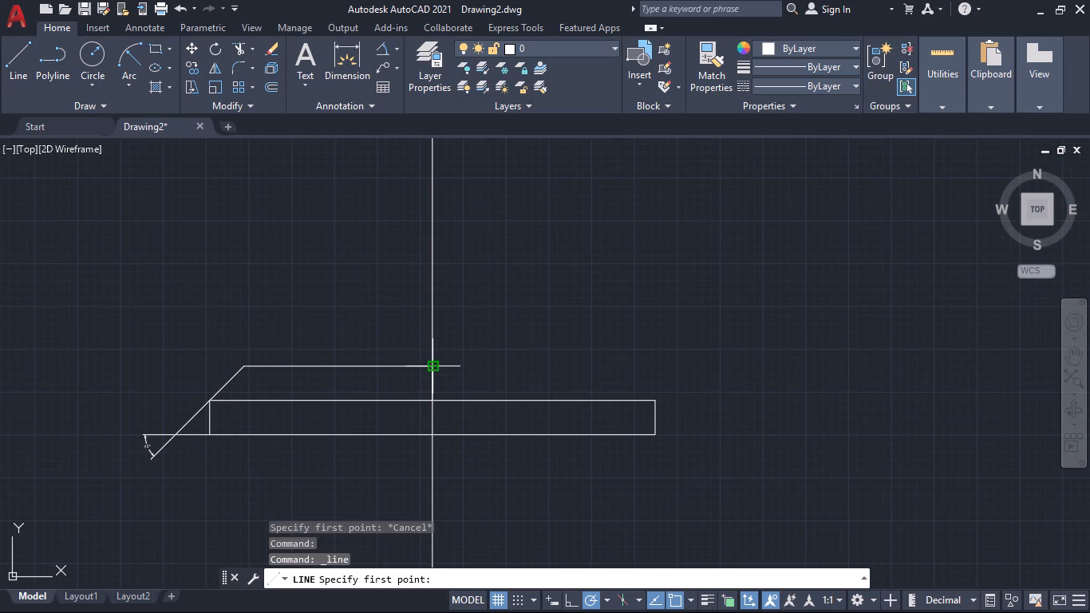
click(433, 366)
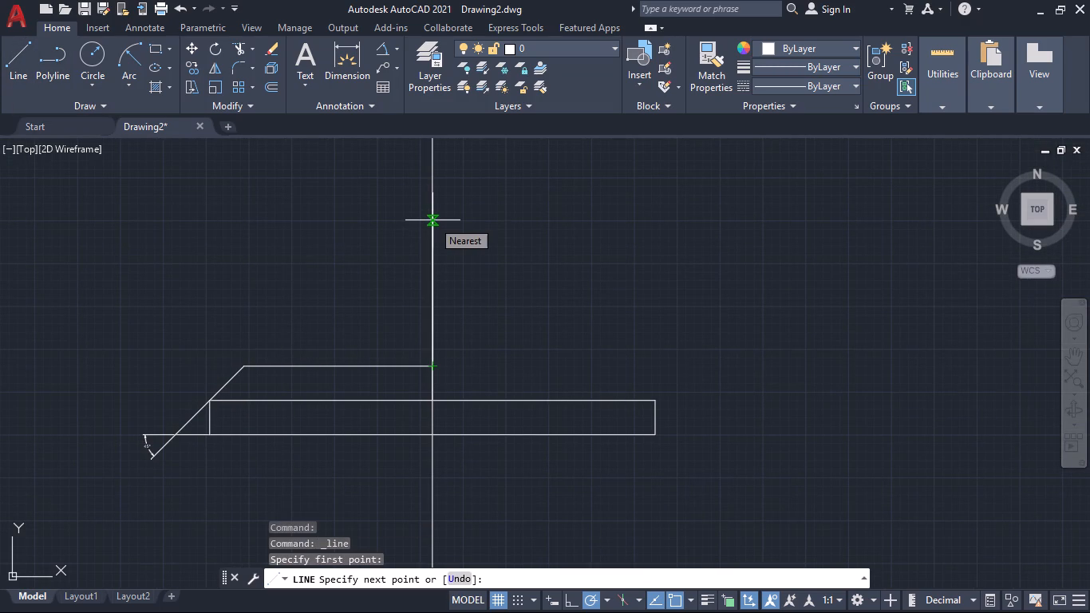
text(37)
key(Return)
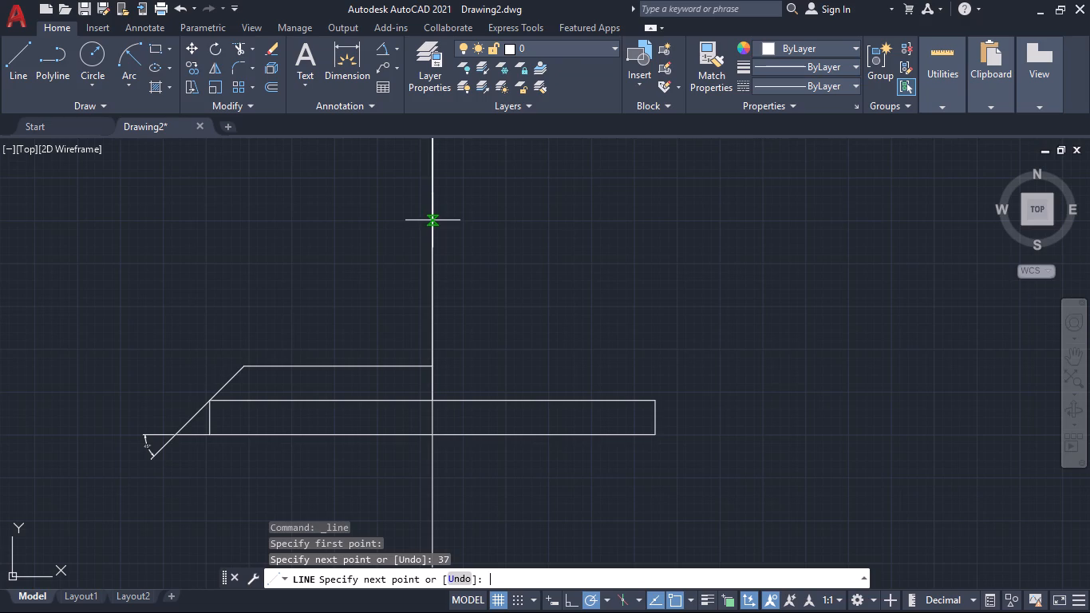
middle_drag(729, 281, 733, 389)
scroll(727, 370, down, 2)
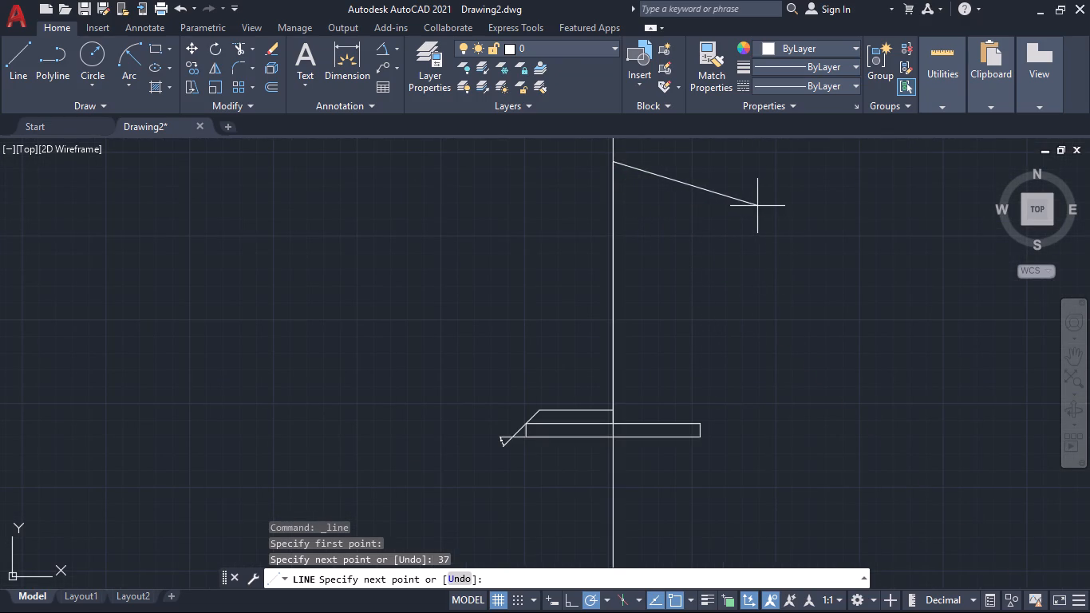
click(747, 155)
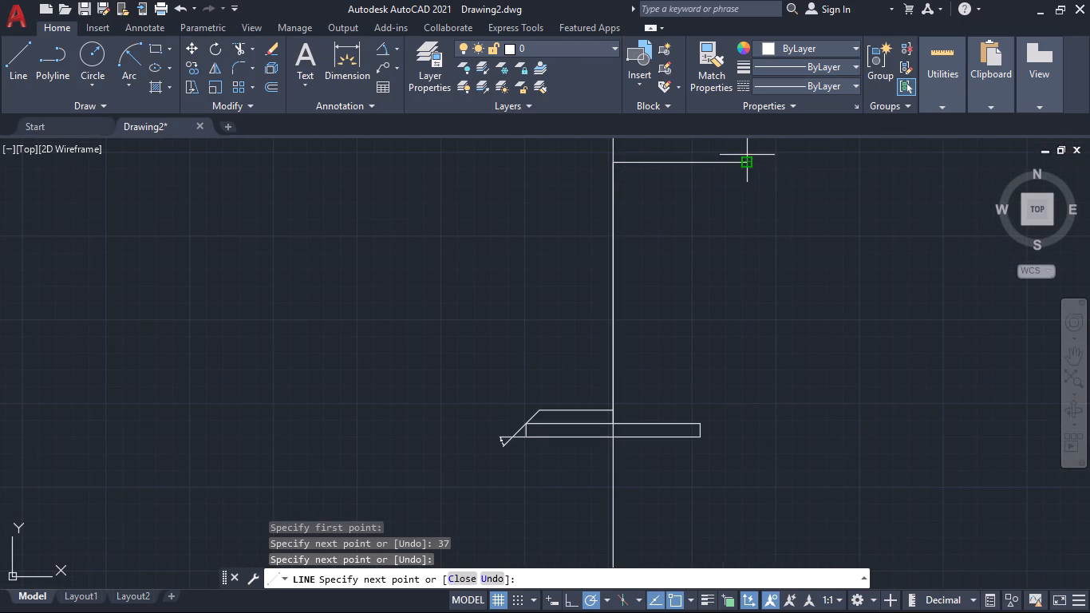
key(space)
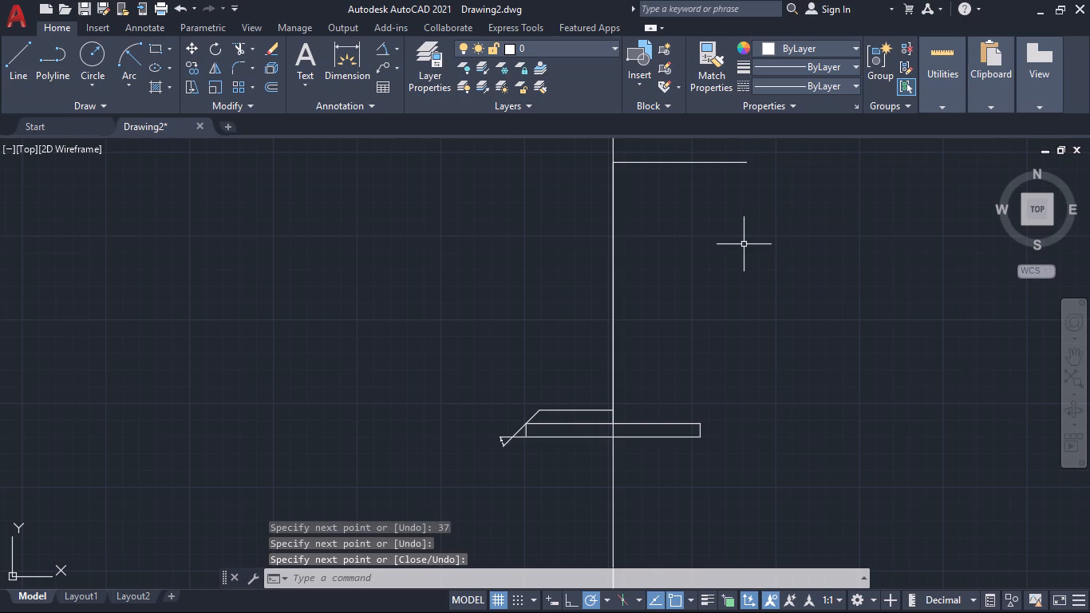
Draw a Start, End, Radius arc of radius 37 mm from the top of the 37 mm line to the upper end of the diagonal.
middle_drag(744, 244, 731, 308)
middle_drag(665, 410, 699, 366)
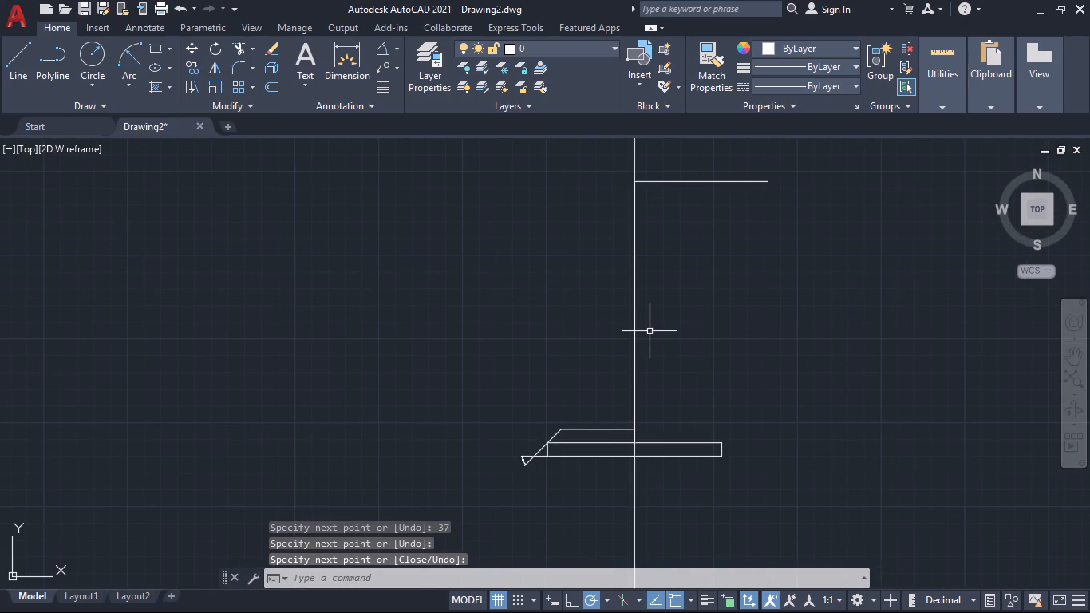
click(124, 55)
click(132, 78)
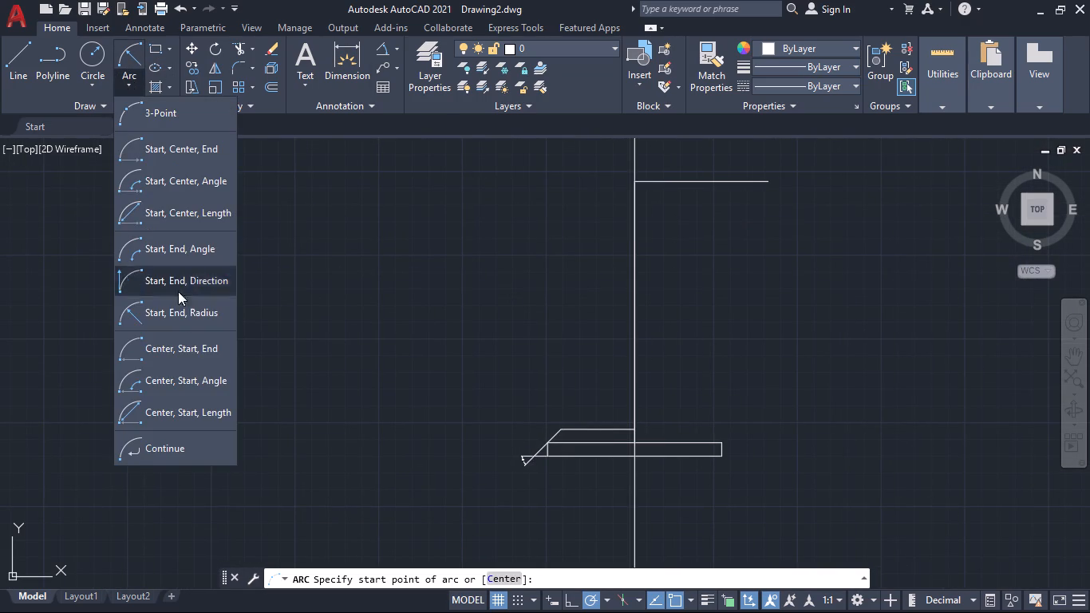
click(199, 300)
click(635, 185)
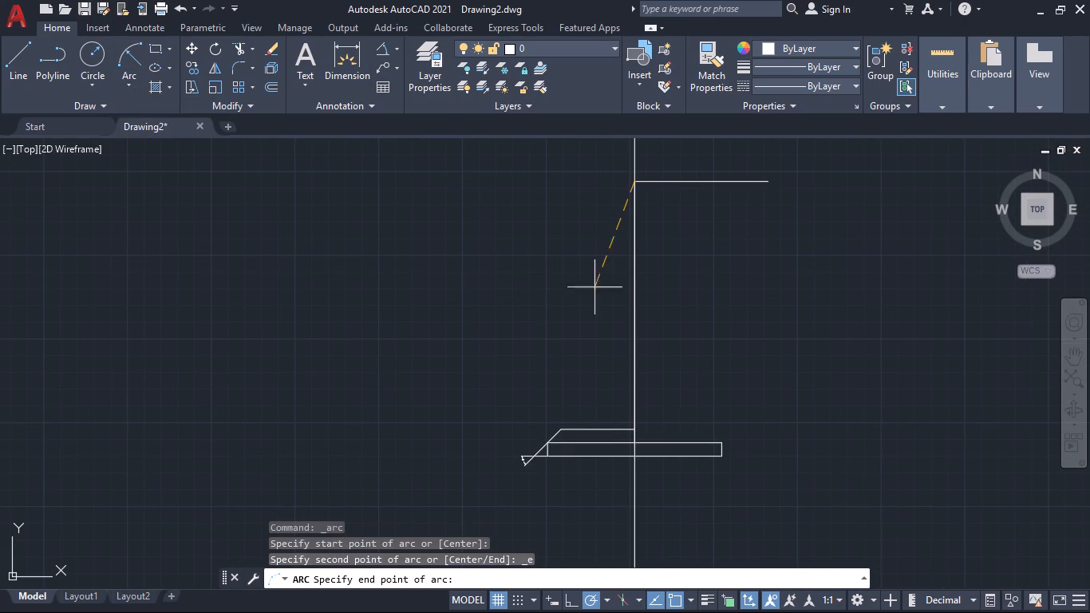
click(559, 433)
text(37)
key(Return)
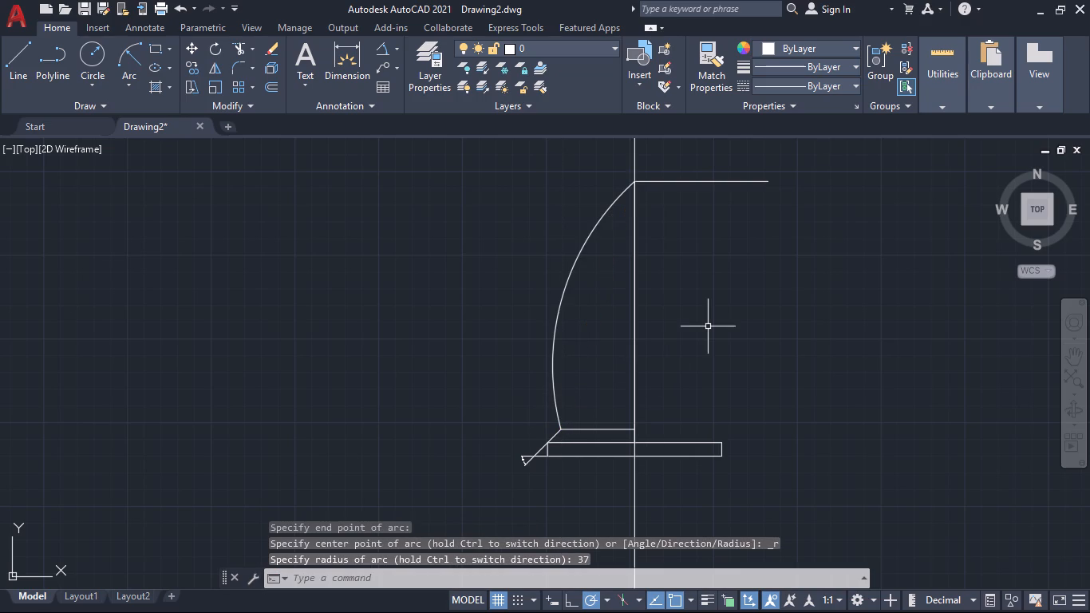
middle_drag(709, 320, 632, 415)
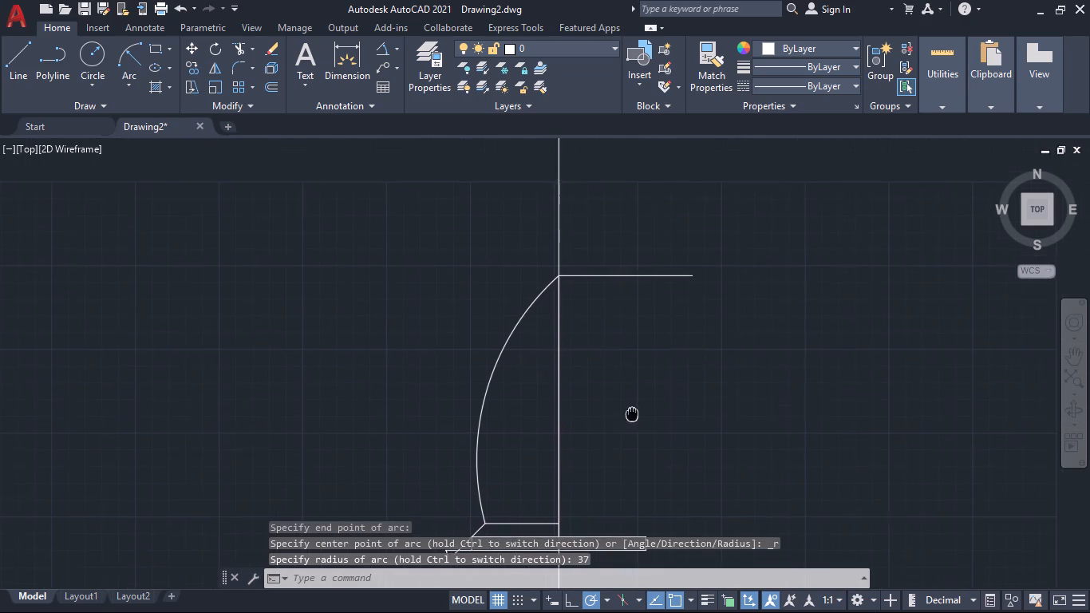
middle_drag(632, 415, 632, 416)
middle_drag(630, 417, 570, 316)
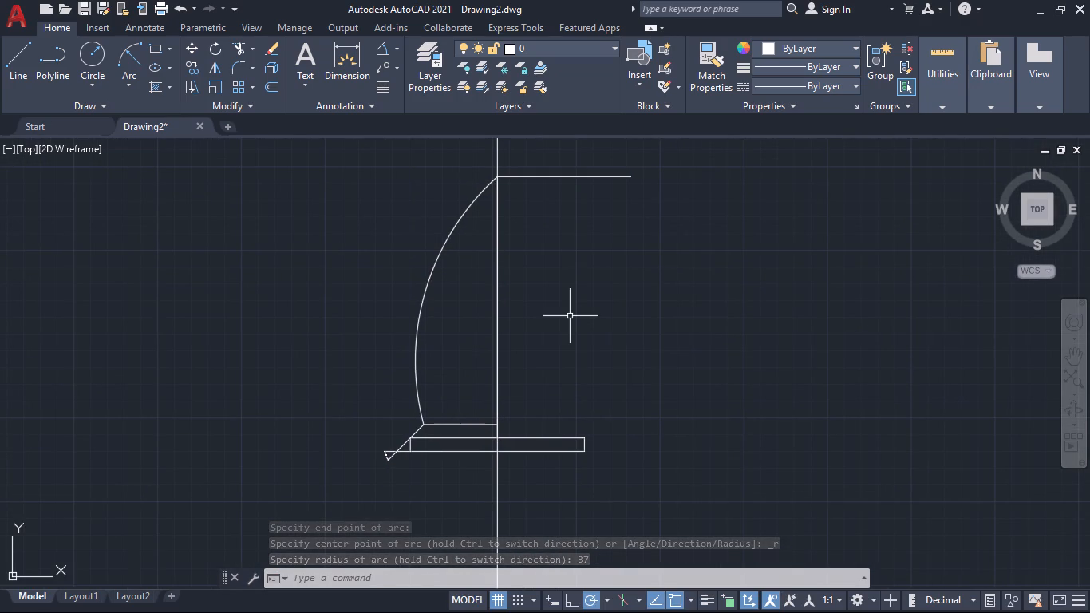
Delete the radius 37 arc joining the top of the 37 mm line to the diagonal's upper end.
middle_drag(570, 316, 566, 307)
scroll(562, 301, down, 1)
middle_drag(559, 291, 586, 401)
middle_drag(582, 397, 583, 397)
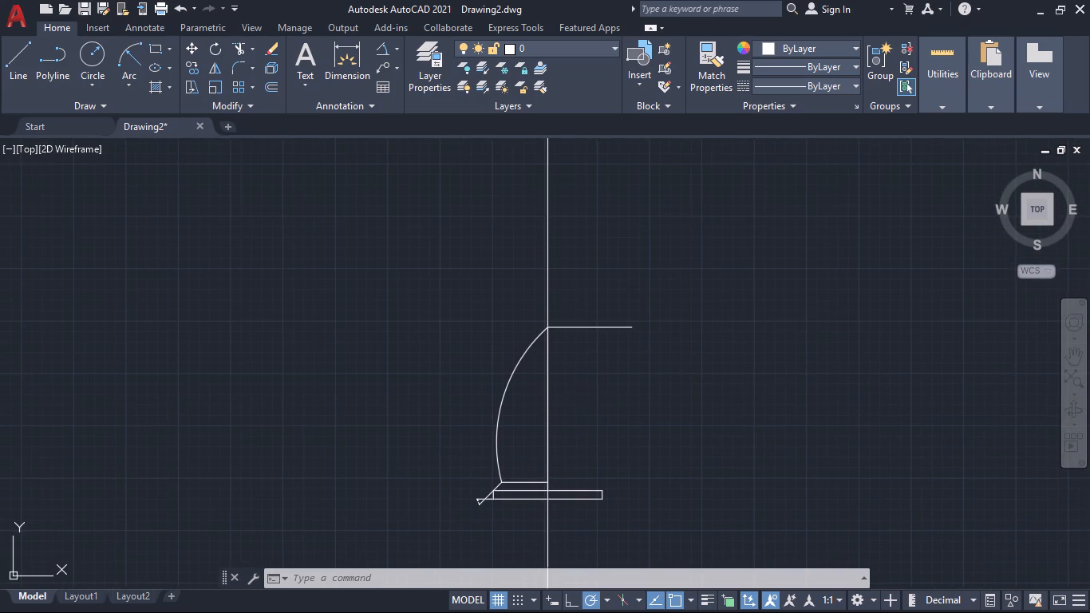
middle_drag(583, 397, 622, 409)
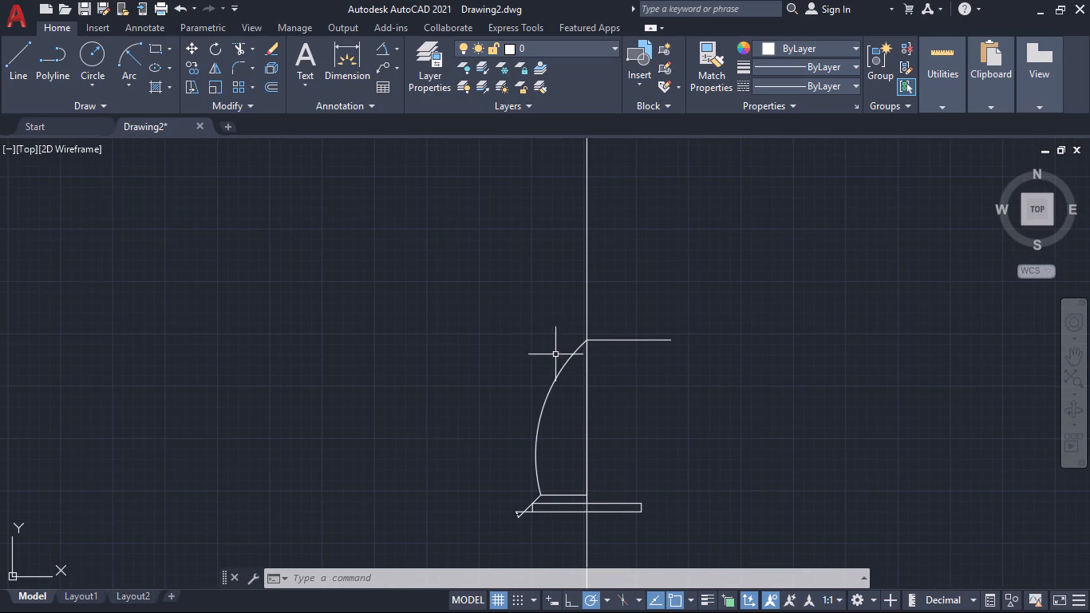
click(568, 359)
key(Delete)
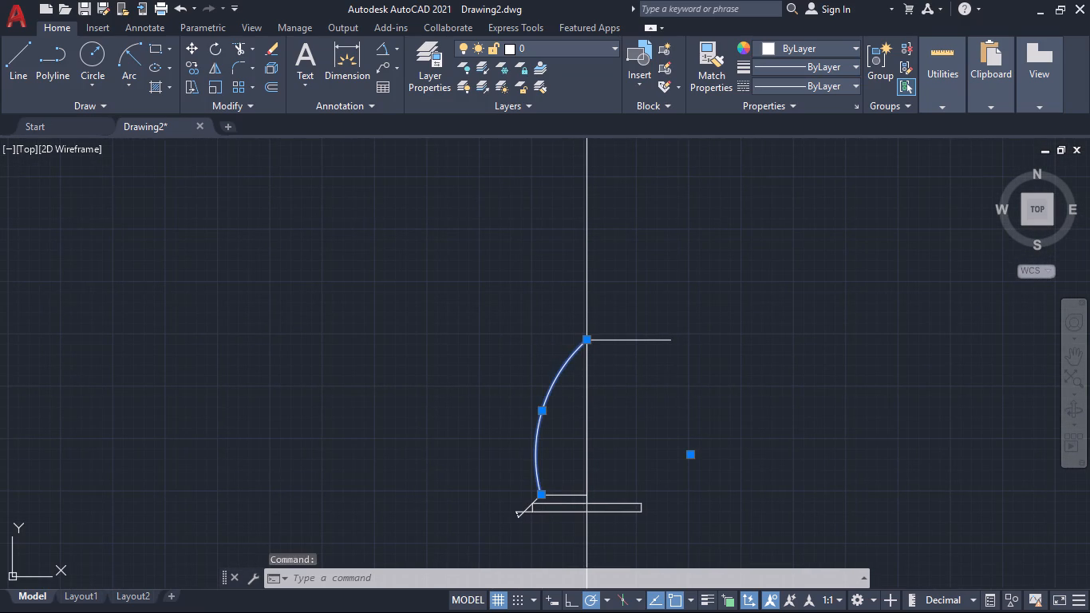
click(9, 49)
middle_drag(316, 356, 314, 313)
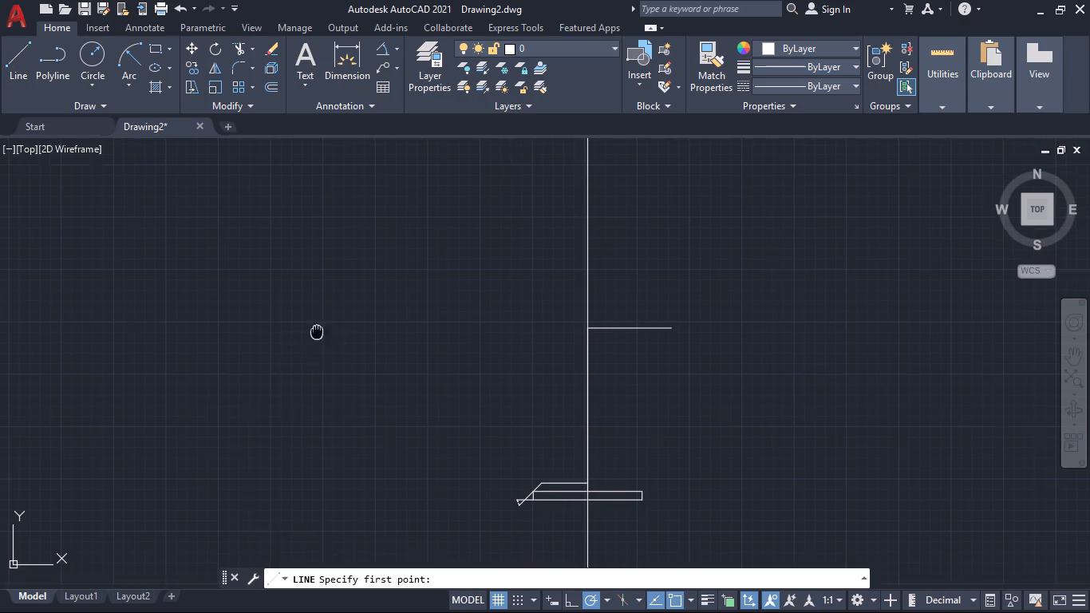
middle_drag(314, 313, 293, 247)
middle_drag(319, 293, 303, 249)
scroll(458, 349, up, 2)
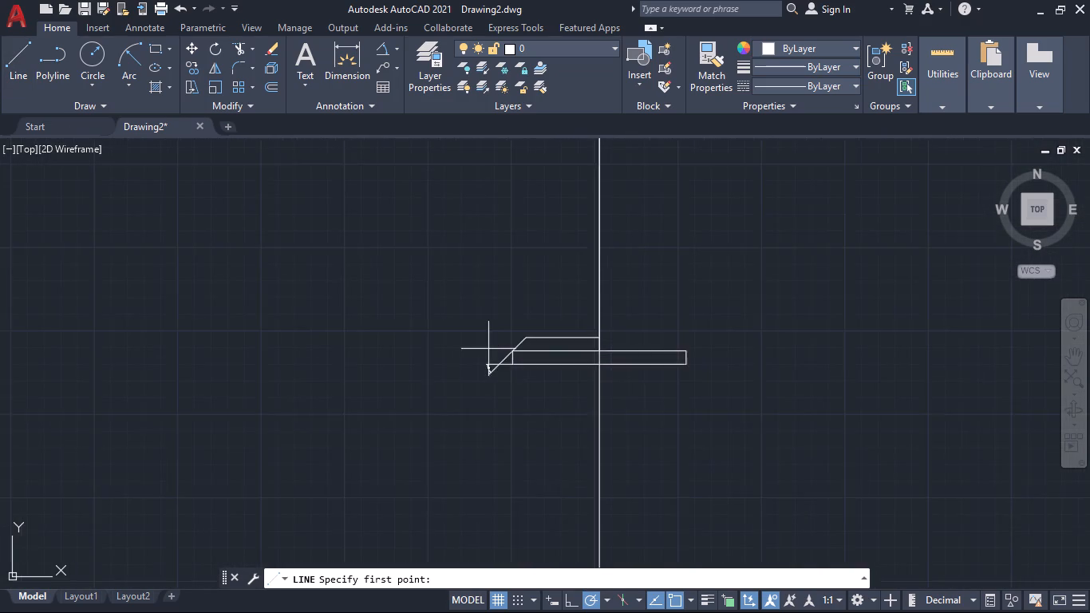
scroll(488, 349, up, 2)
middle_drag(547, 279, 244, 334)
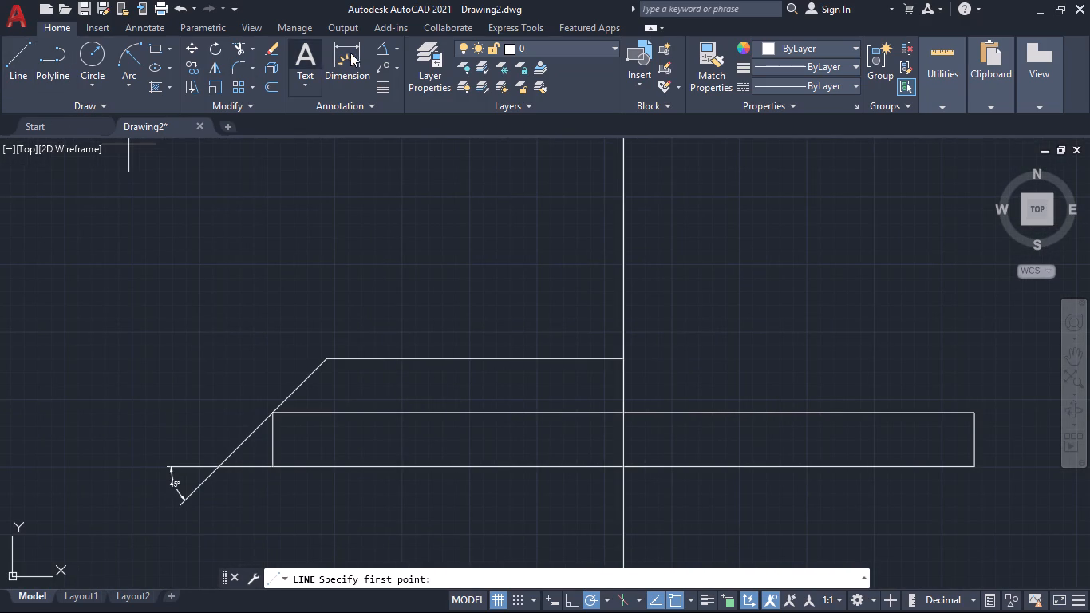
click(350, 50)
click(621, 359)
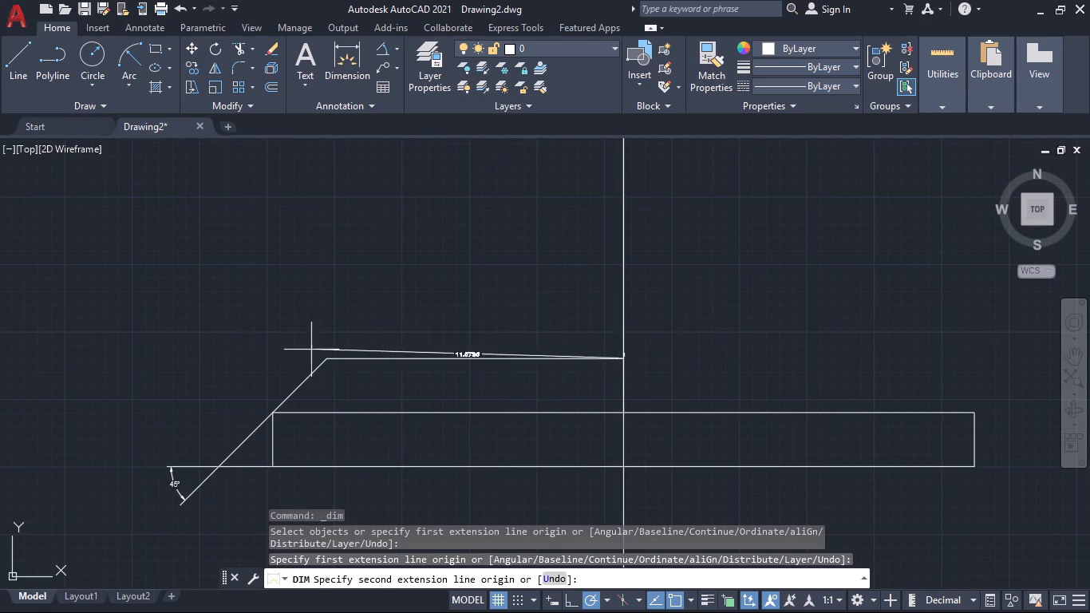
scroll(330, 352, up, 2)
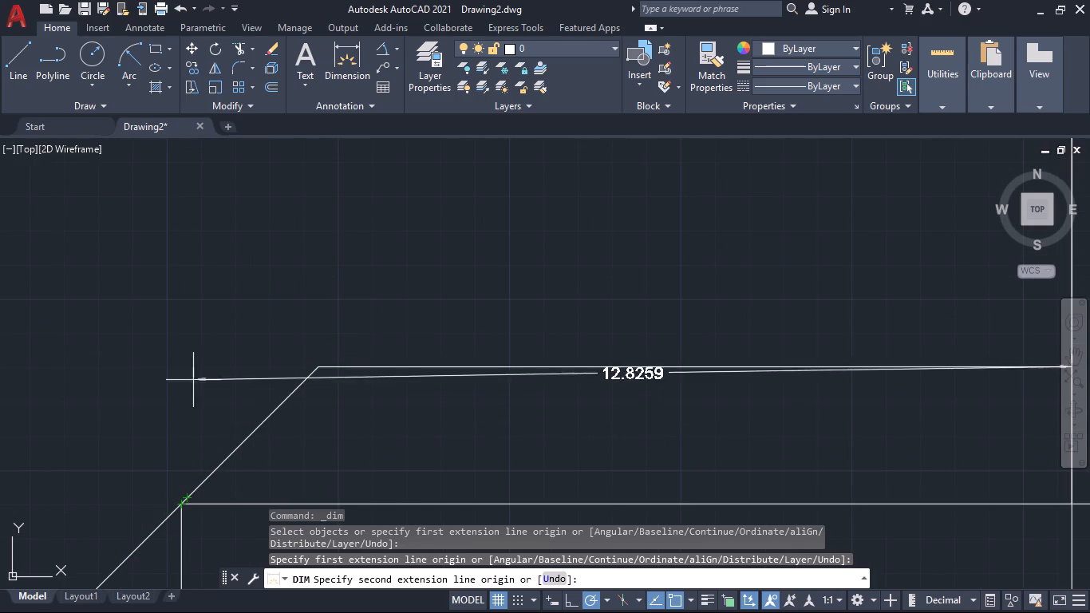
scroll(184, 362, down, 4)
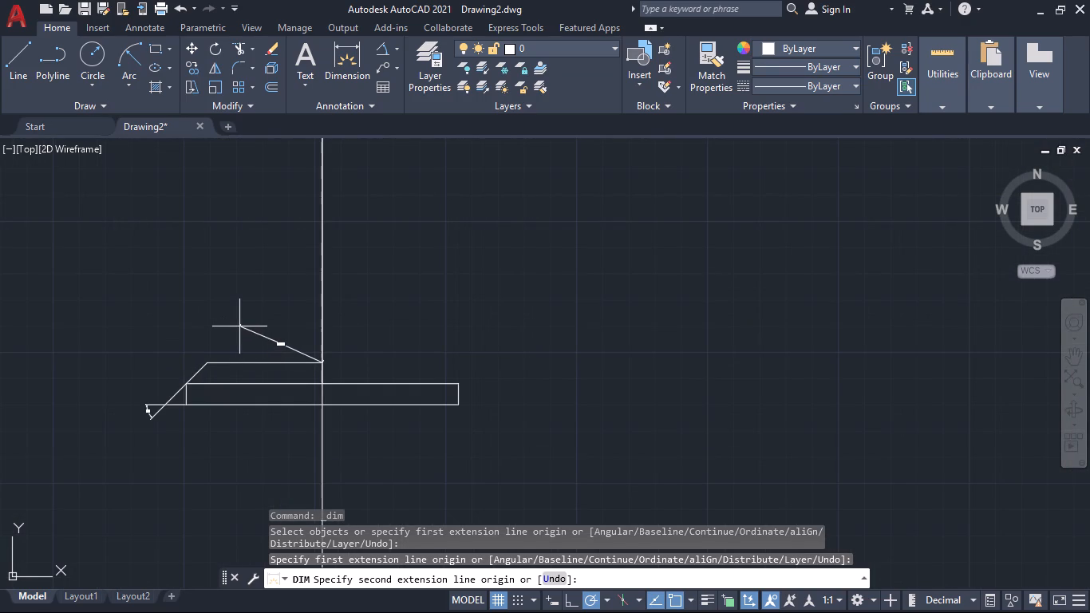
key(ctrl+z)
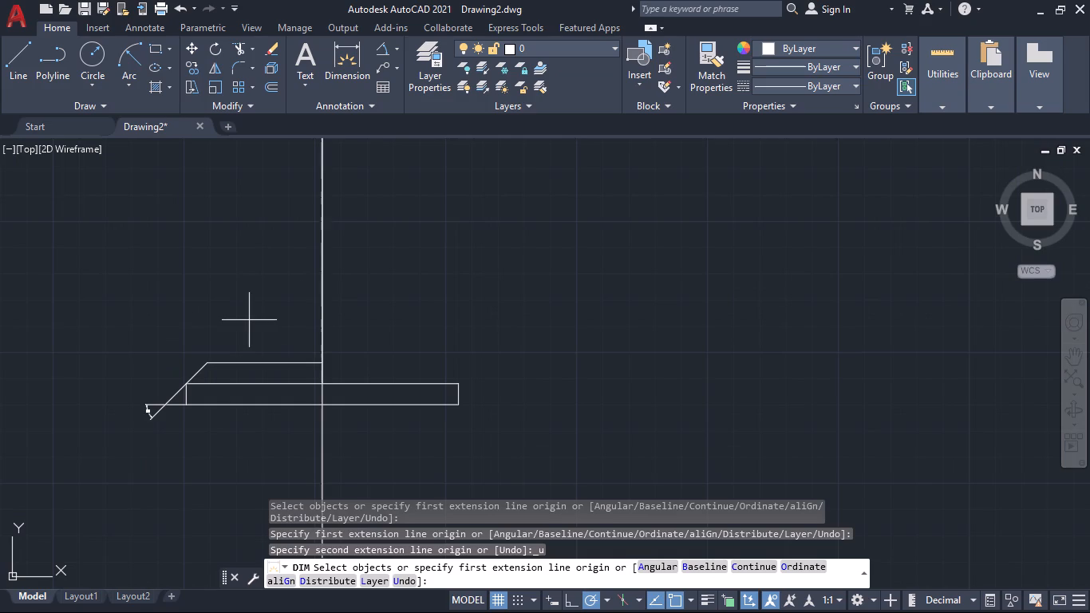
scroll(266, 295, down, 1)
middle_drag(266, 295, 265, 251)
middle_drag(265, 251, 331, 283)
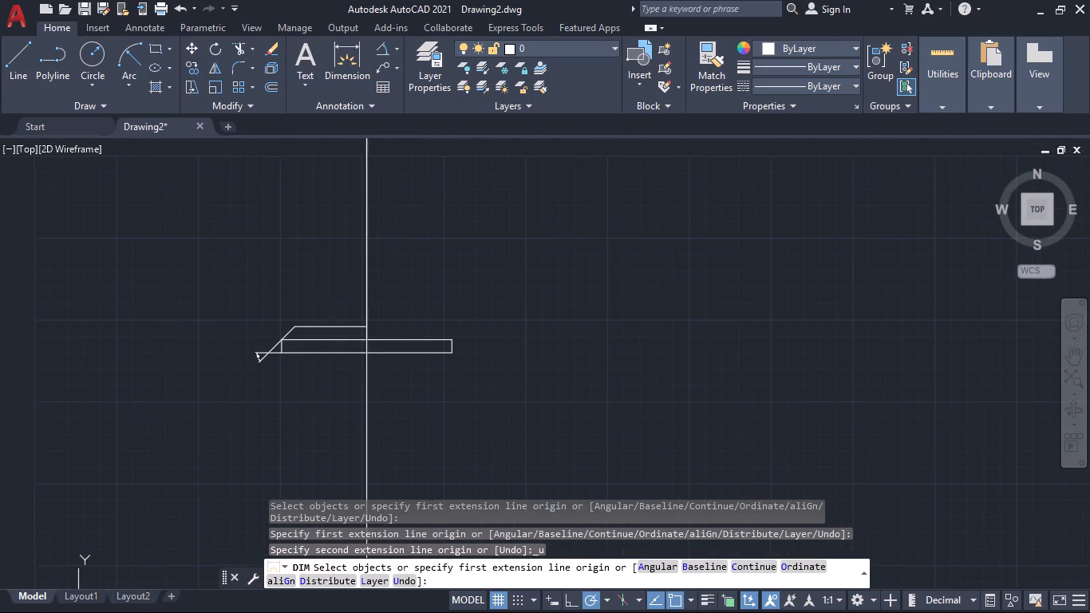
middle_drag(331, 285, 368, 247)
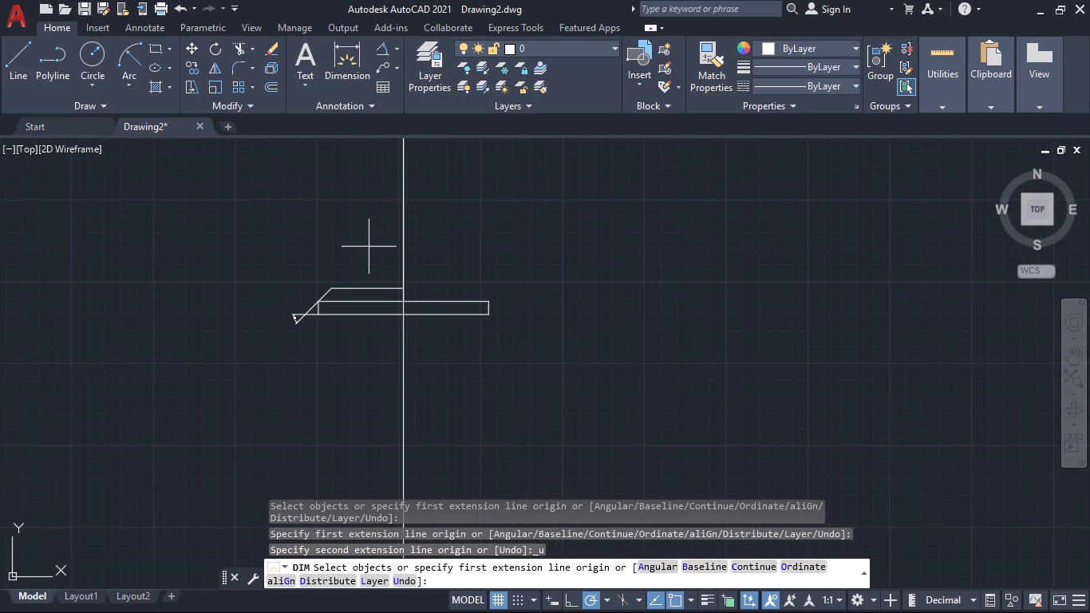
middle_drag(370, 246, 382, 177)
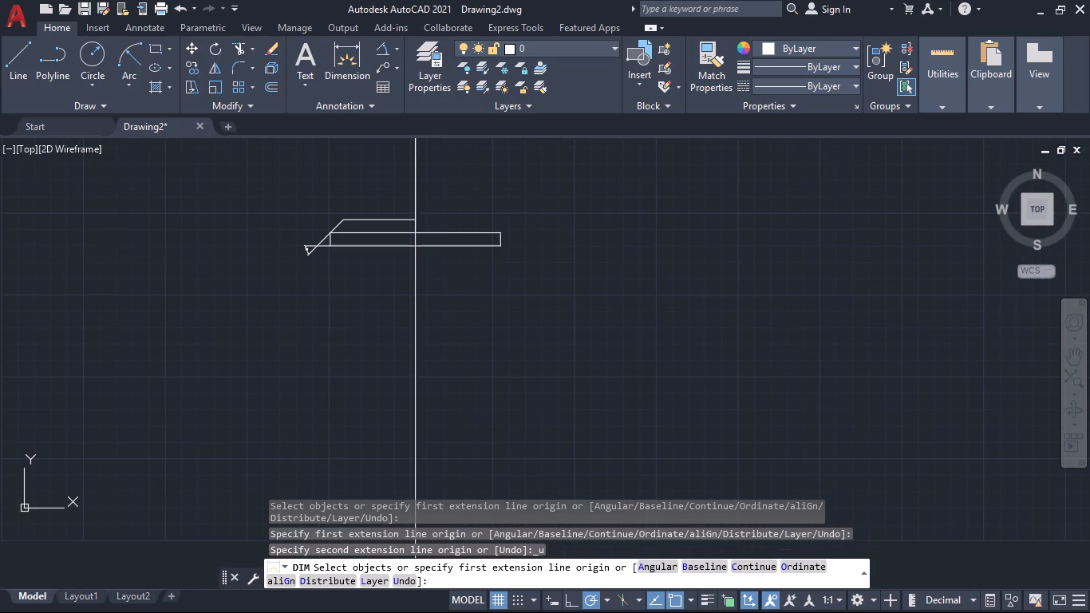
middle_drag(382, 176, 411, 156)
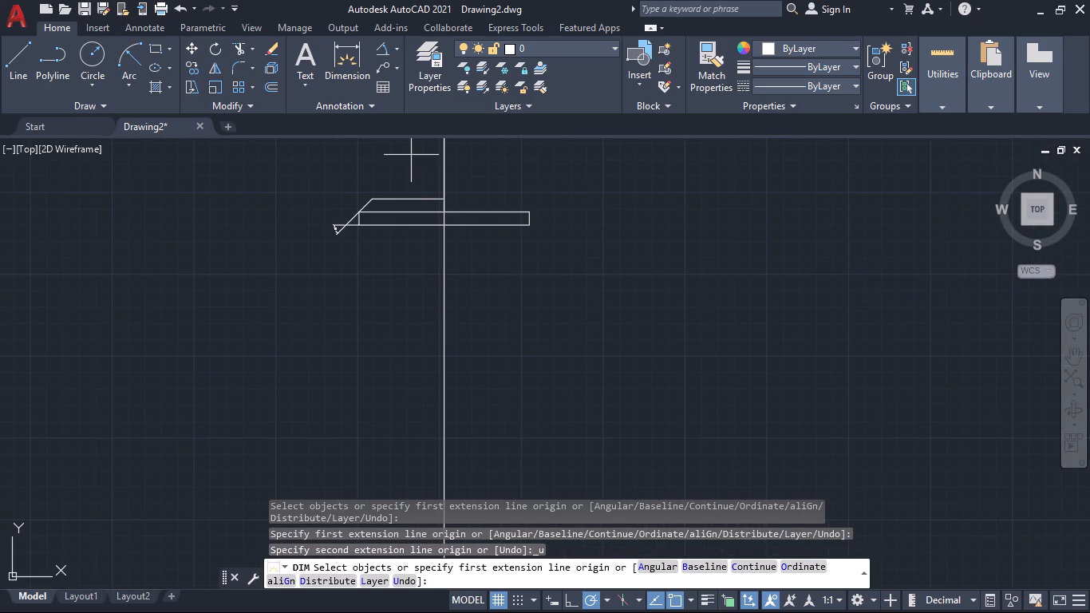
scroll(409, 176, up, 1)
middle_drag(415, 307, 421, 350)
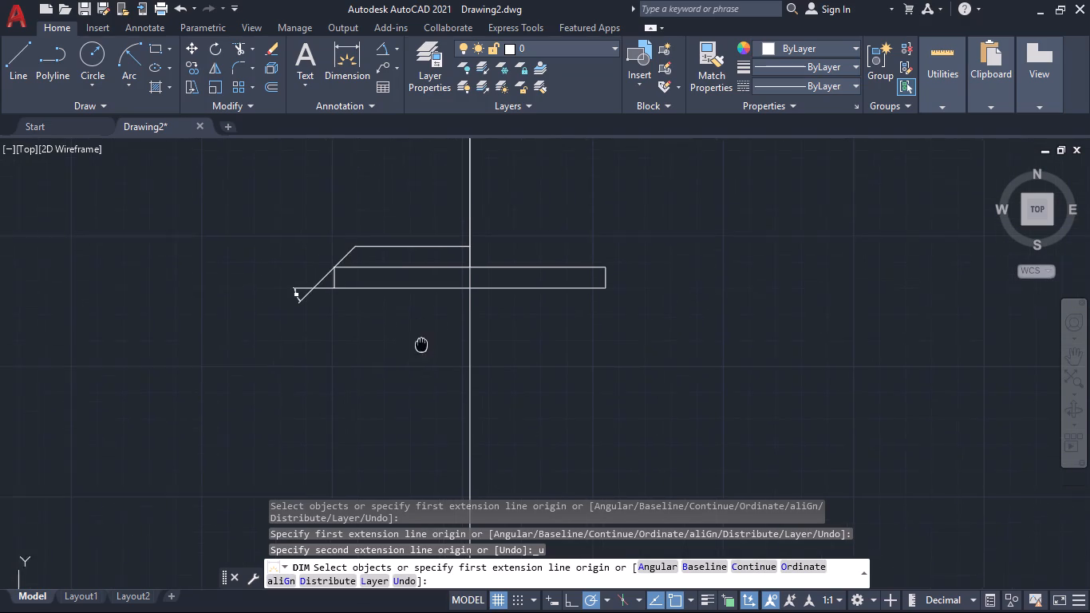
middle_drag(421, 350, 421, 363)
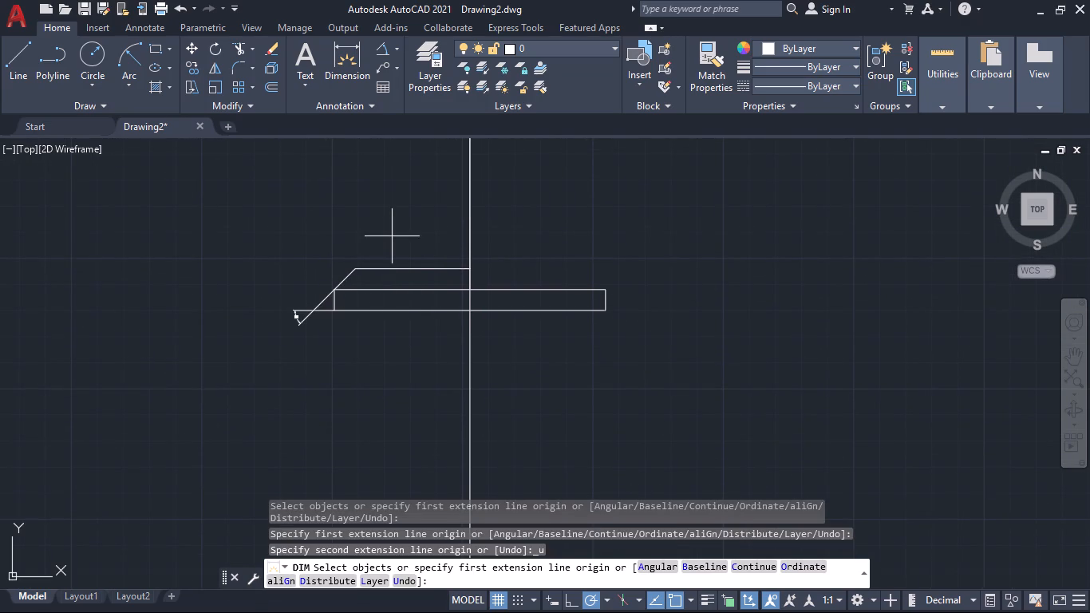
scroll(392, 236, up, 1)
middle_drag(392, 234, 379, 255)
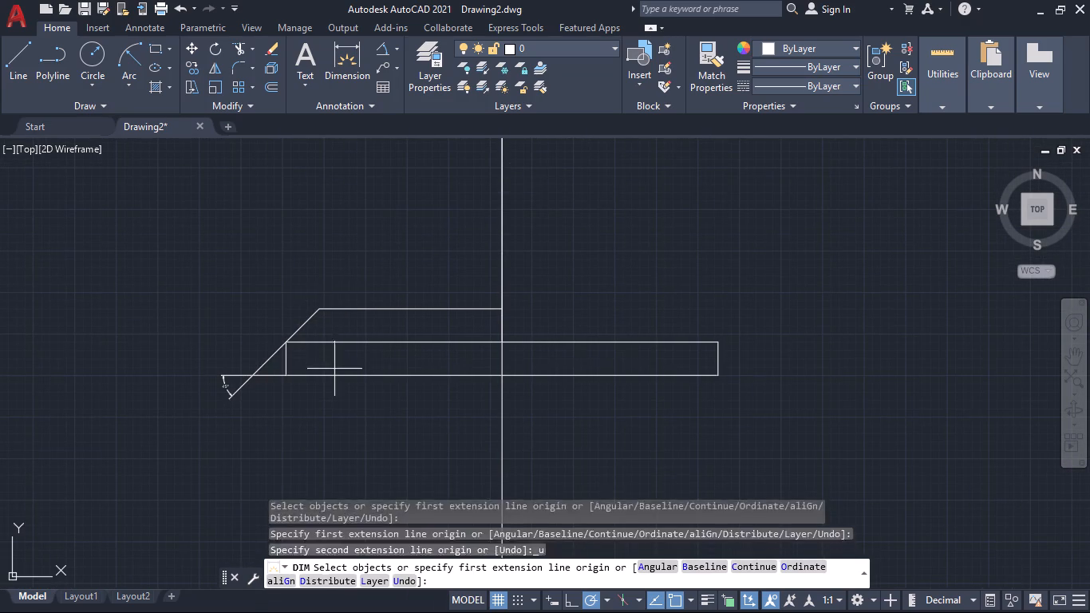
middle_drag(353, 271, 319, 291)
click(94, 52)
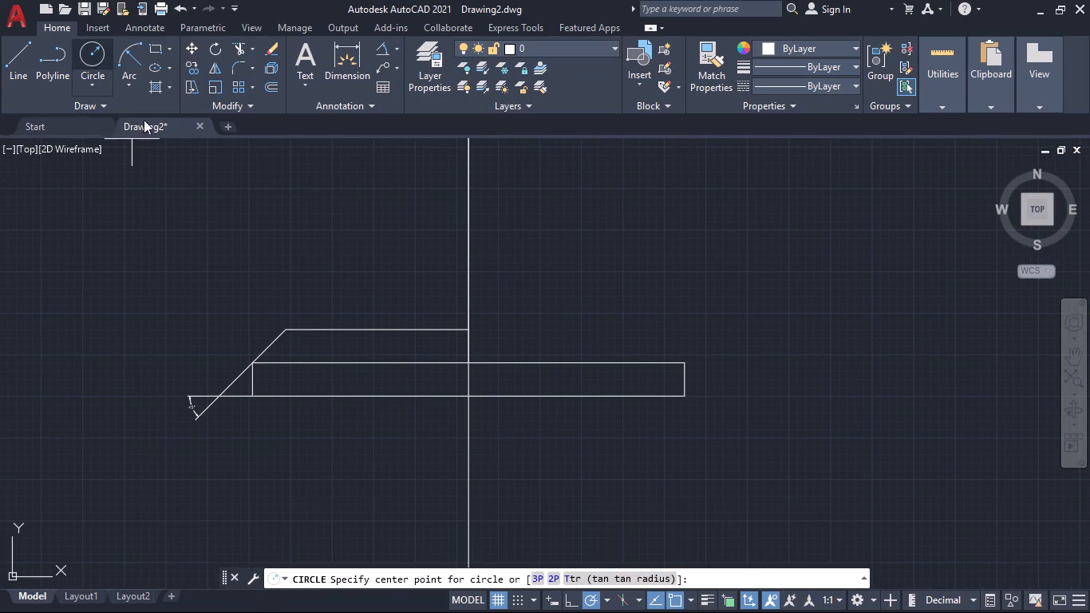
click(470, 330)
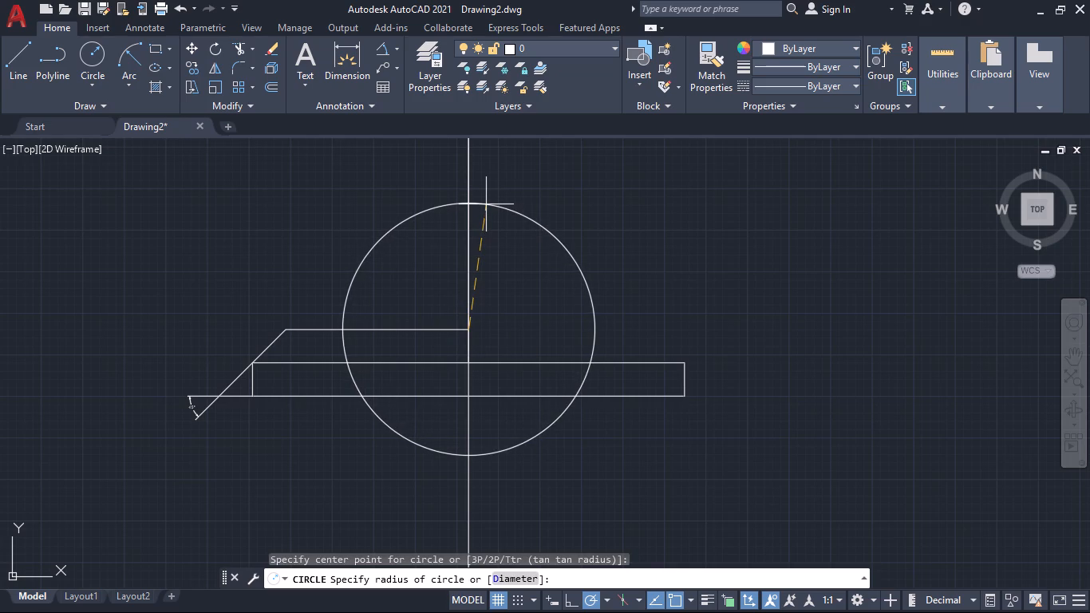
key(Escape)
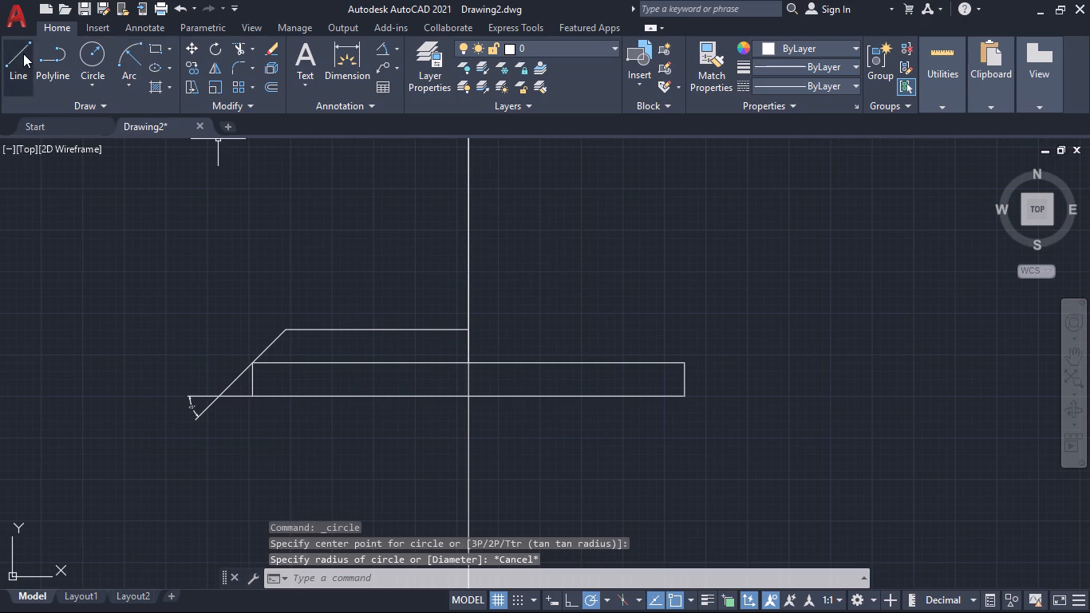
Draw a line 37 mm up from the upper horizontal line's right end, continuing horizontally left to directly above the diagonal's upper end.
click(23, 53)
middle_drag(356, 290, 320, 363)
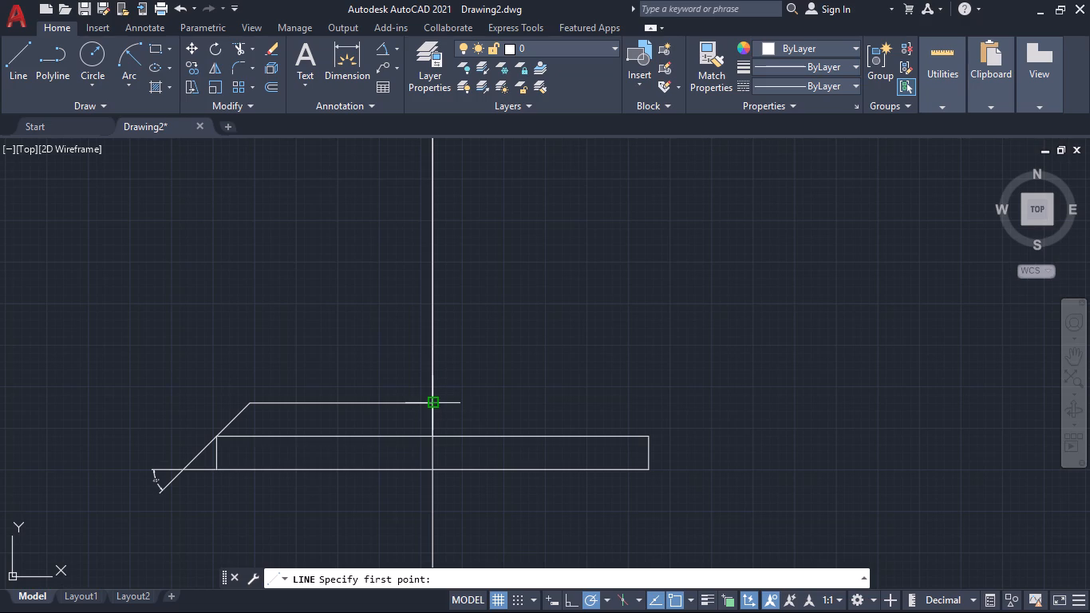
click(430, 400)
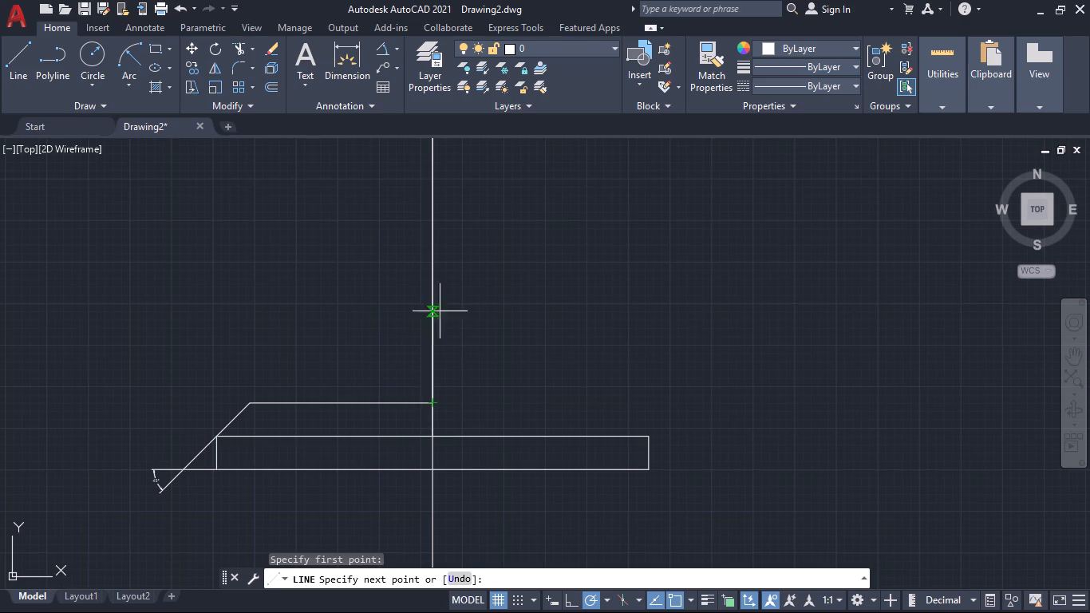
text(37)
key(Return)
middle_drag(298, 196, 365, 436)
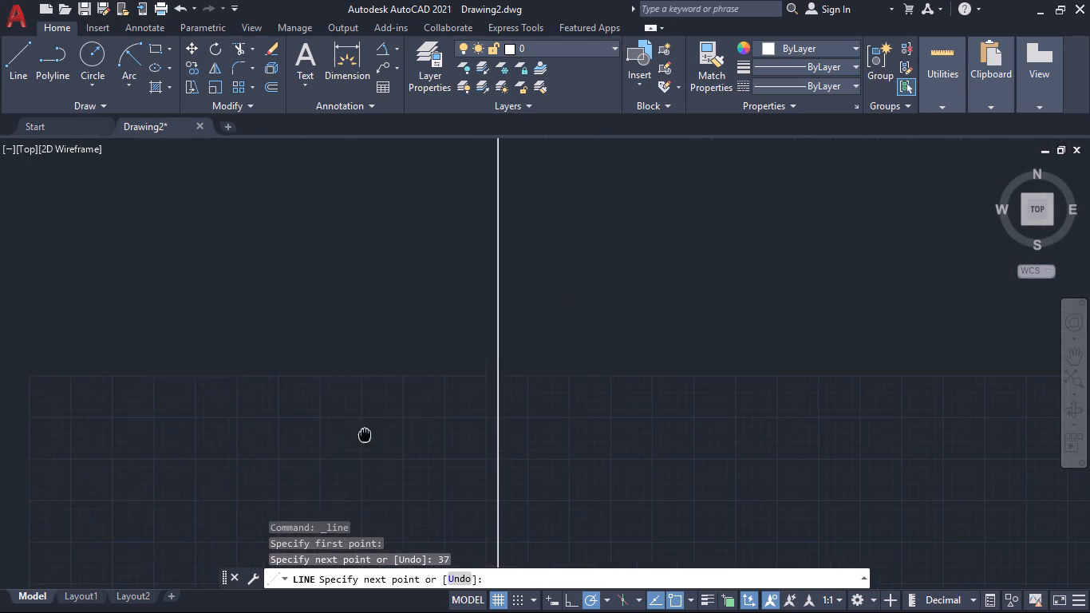
middle_drag(365, 436, 365, 437)
middle_click(271, 258)
scroll(272, 258, down, 2)
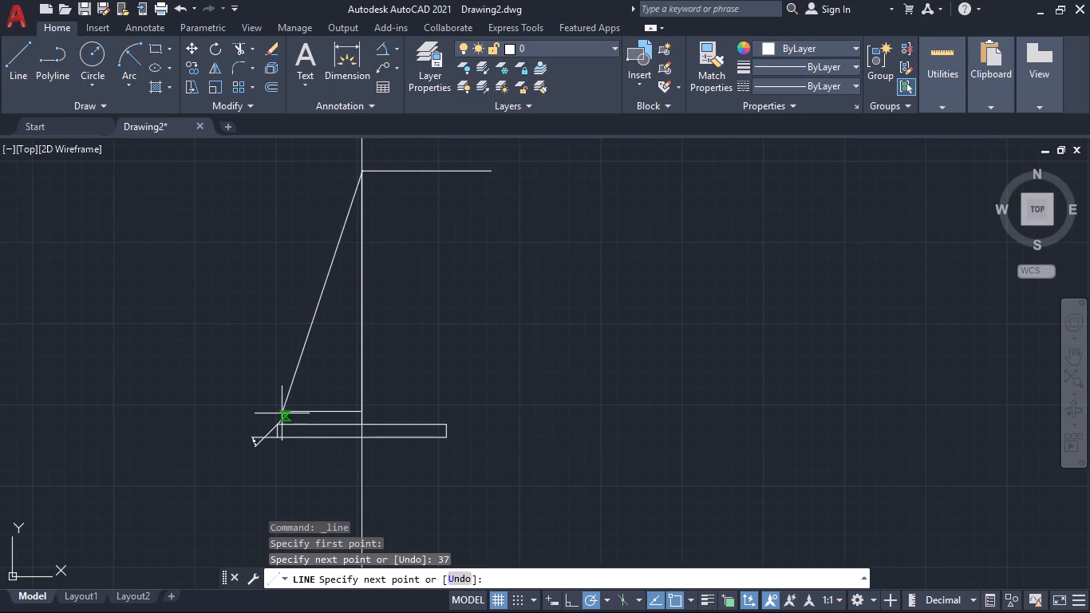
click(289, 172)
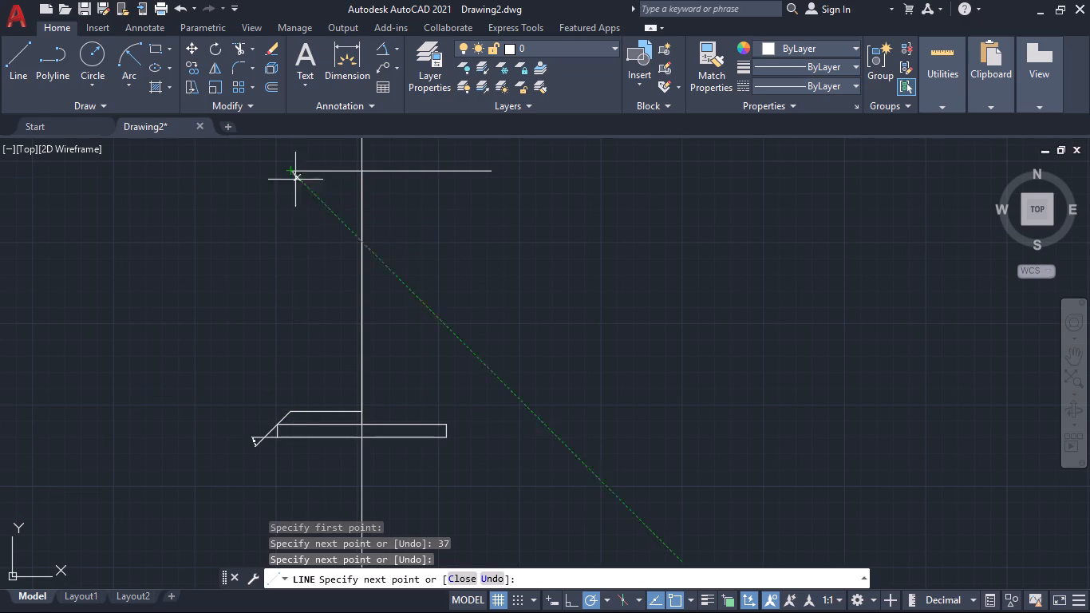
key(space)
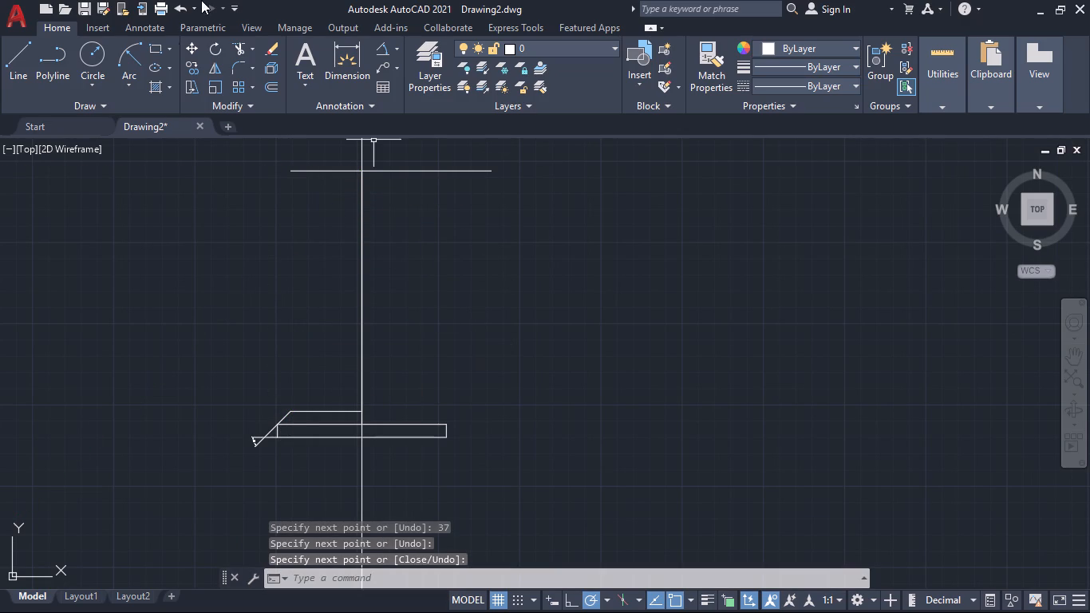
Draw a Start, End, Radius arc of radius 37 mm from the top line's left end to the diagonal's upper end.
click(132, 50)
click(290, 168)
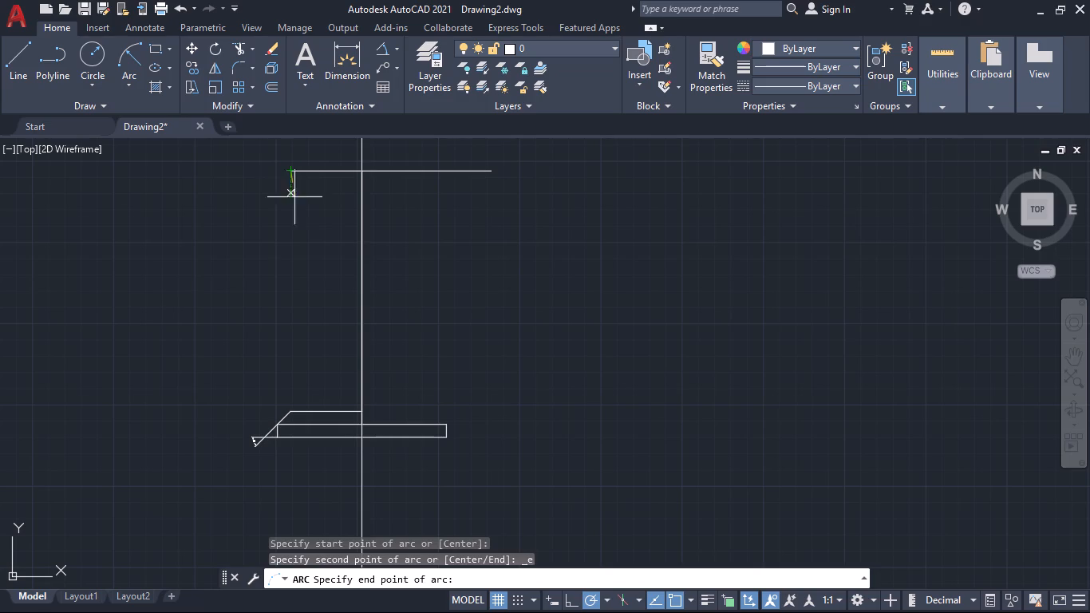
click(291, 405)
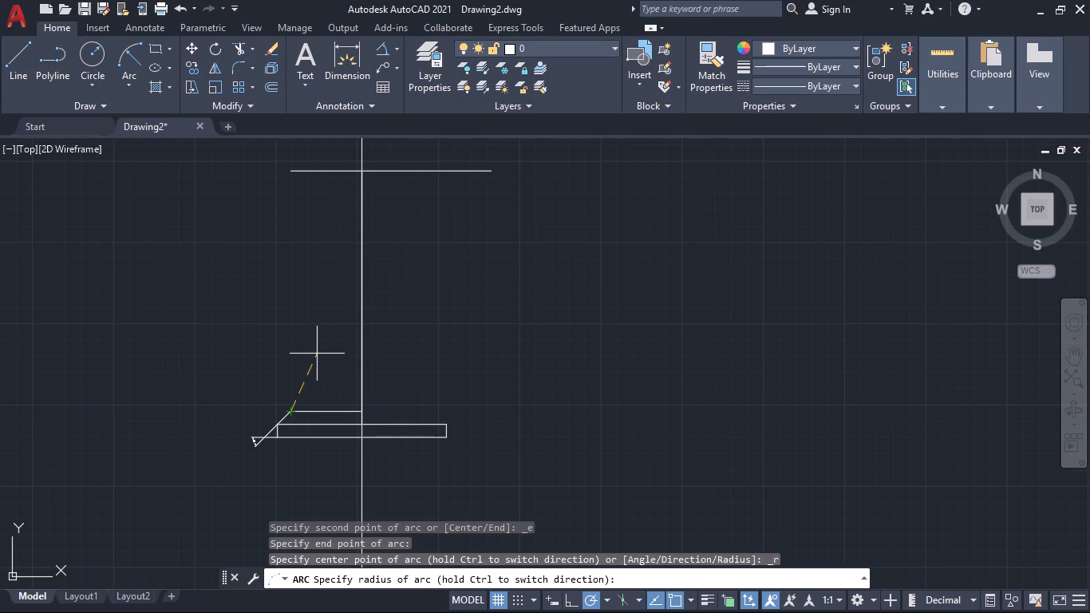
text(37)
key(Return)
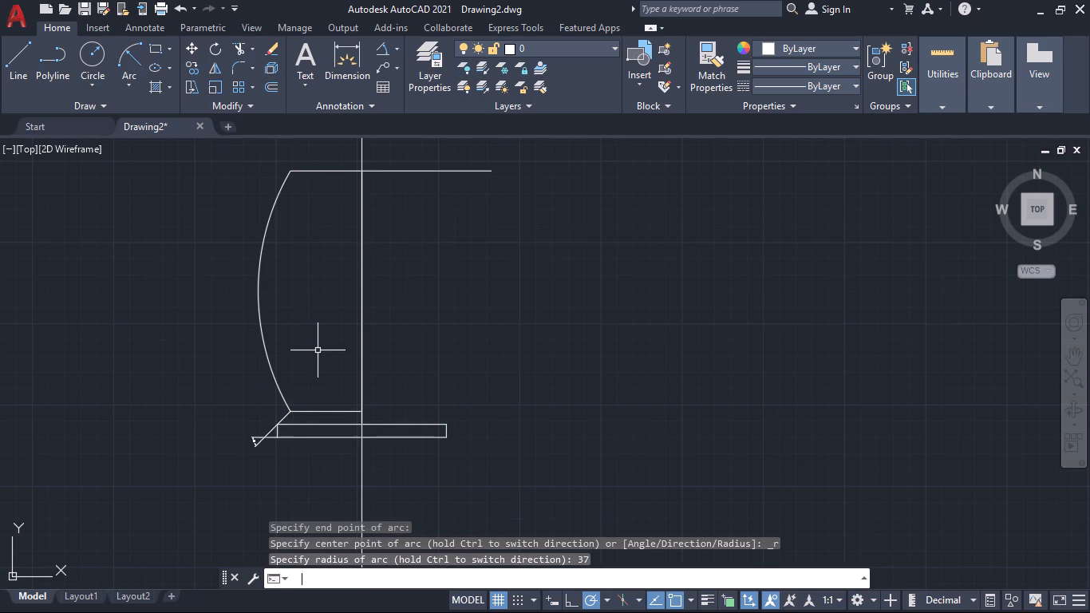
Examine the overall shape of the profile and its curved left side.
middle_drag(322, 314, 308, 365)
scroll(307, 367, down, 2)
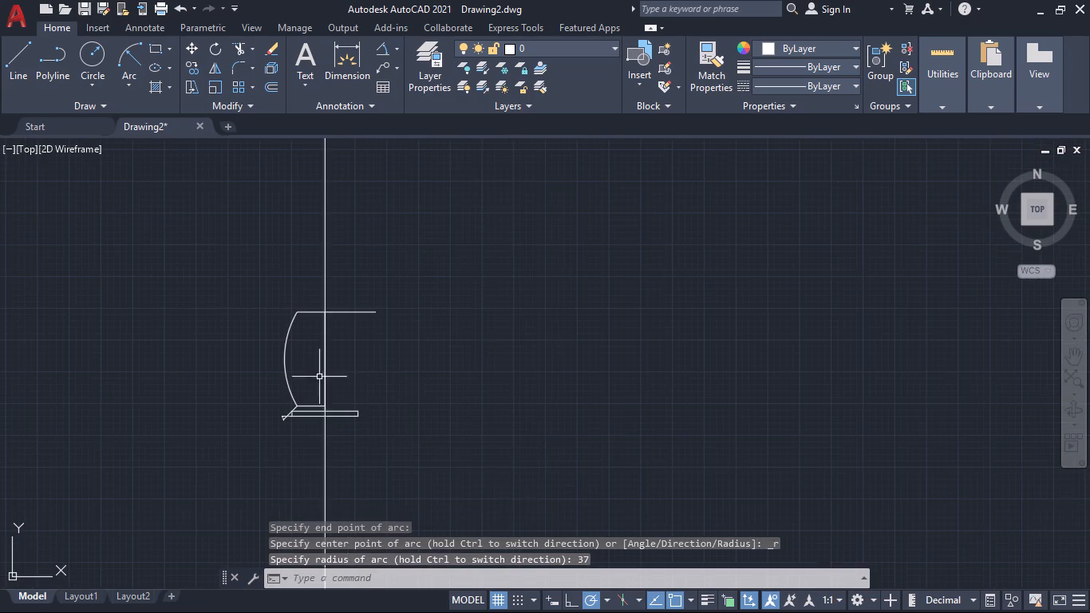
scroll(368, 368, down, 1)
middle_drag(373, 368, 403, 389)
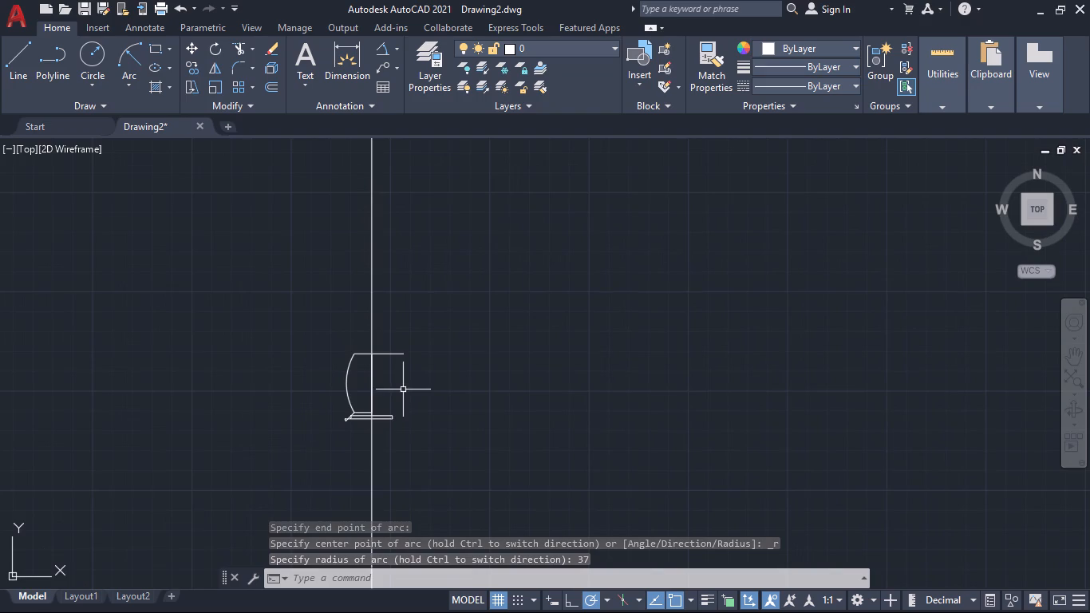
middle_drag(403, 390, 425, 420)
middle_drag(425, 421, 424, 405)
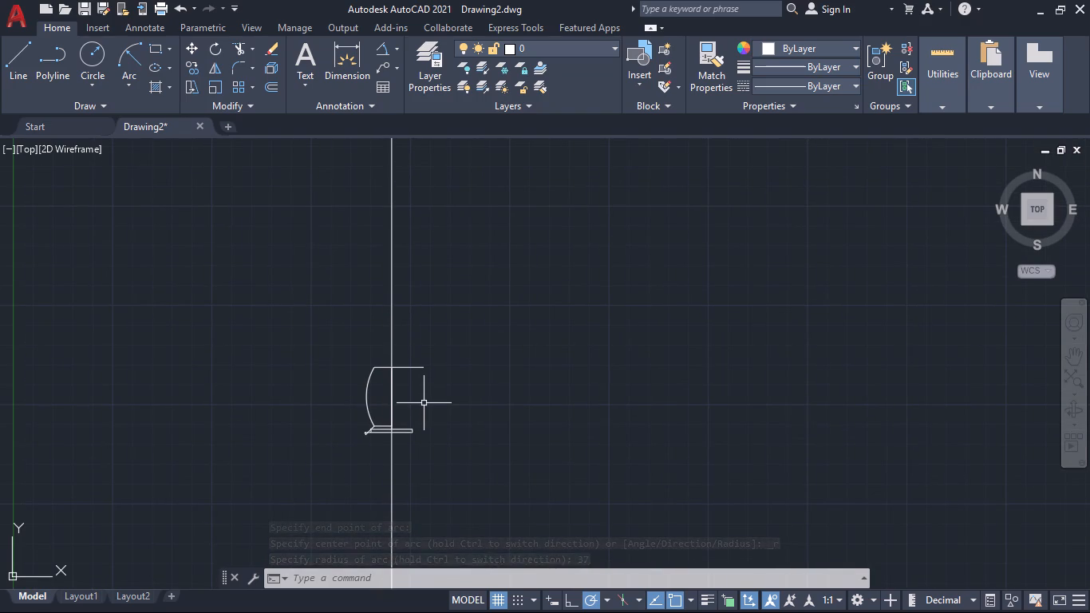
scroll(403, 411, up, 2)
middle_drag(417, 417, 405, 367)
scroll(405, 367, up, 1)
middle_drag(405, 365, 412, 378)
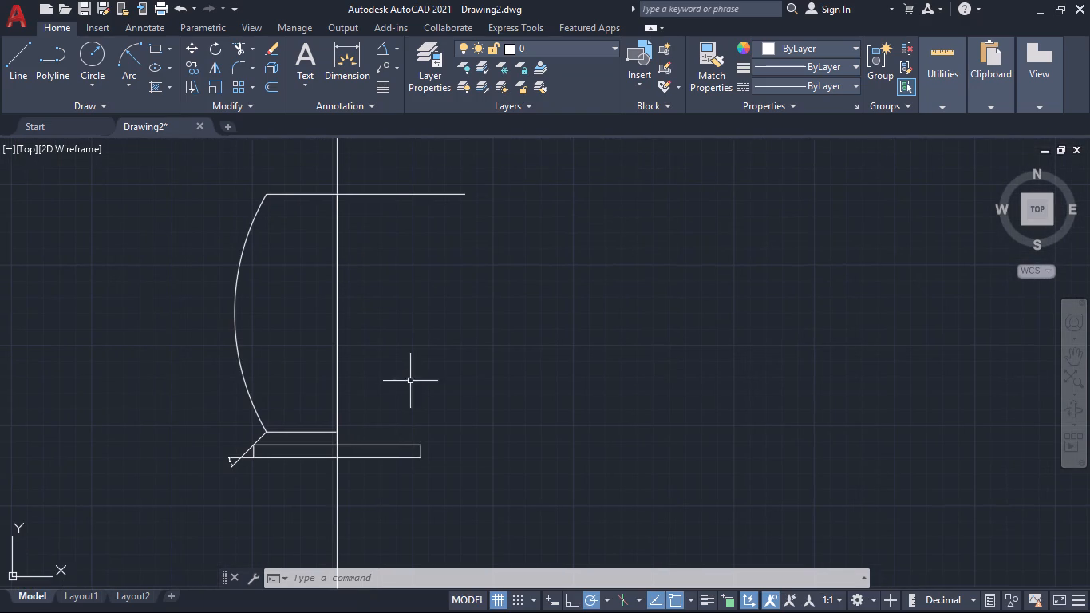
middle_drag(271, 342, 312, 354)
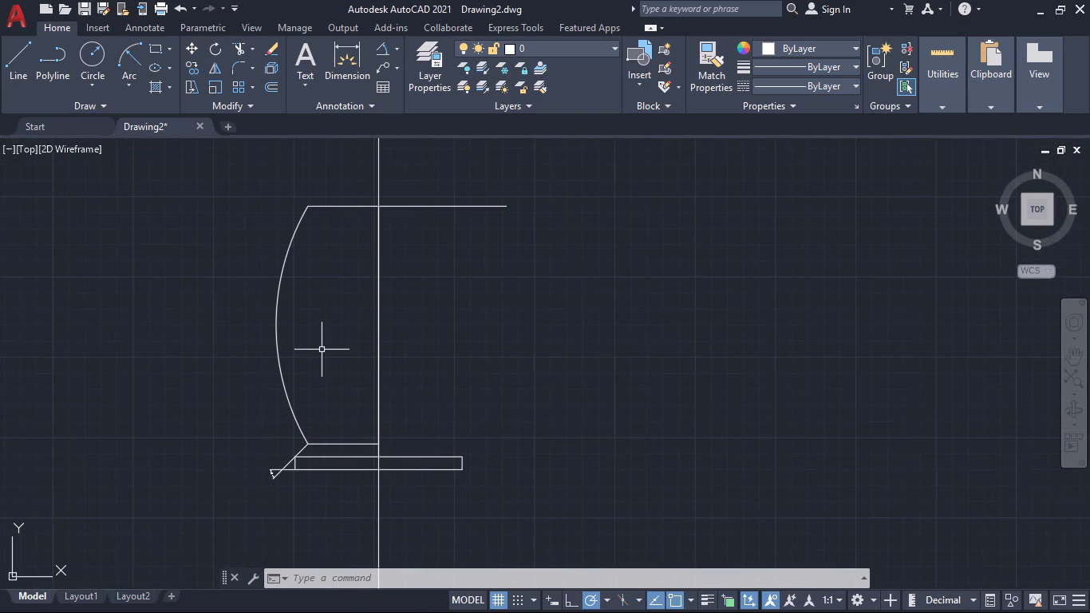
middle_drag(330, 345, 340, 354)
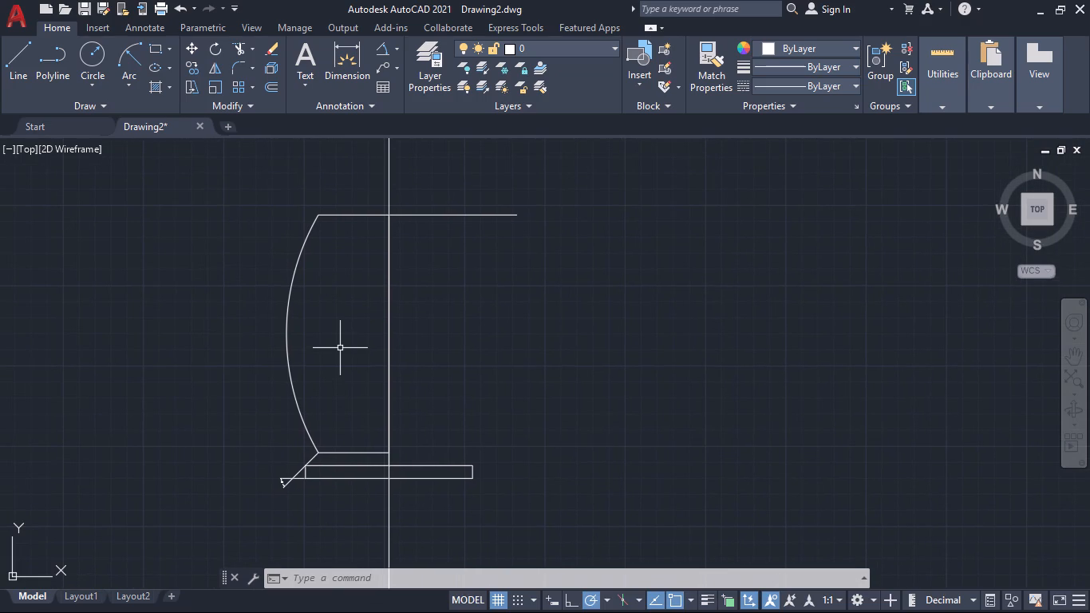
Switch from the drawing to another open window.
key(alt+Tab)
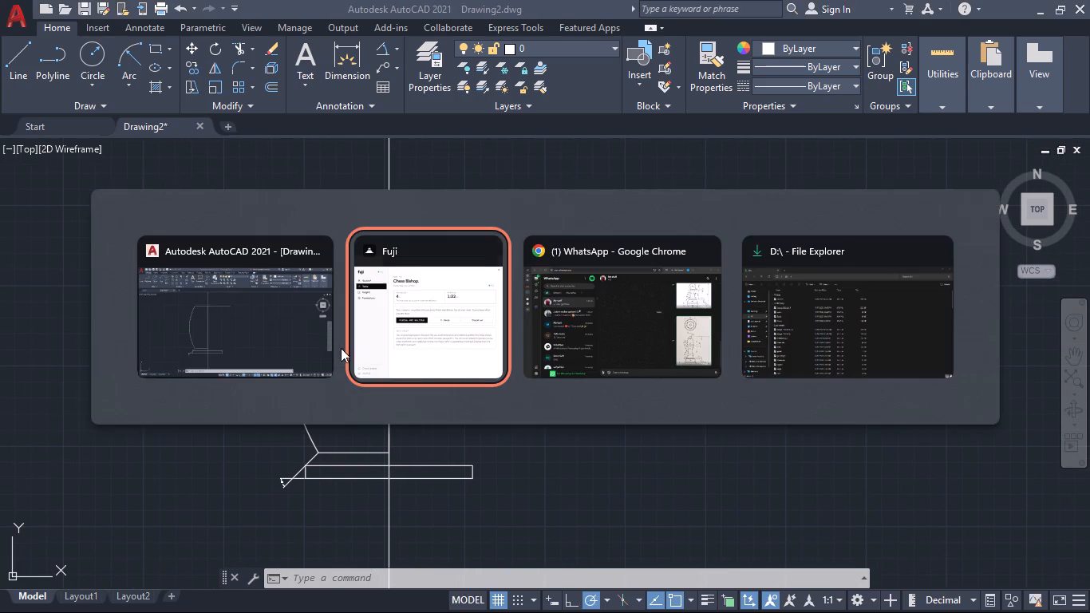
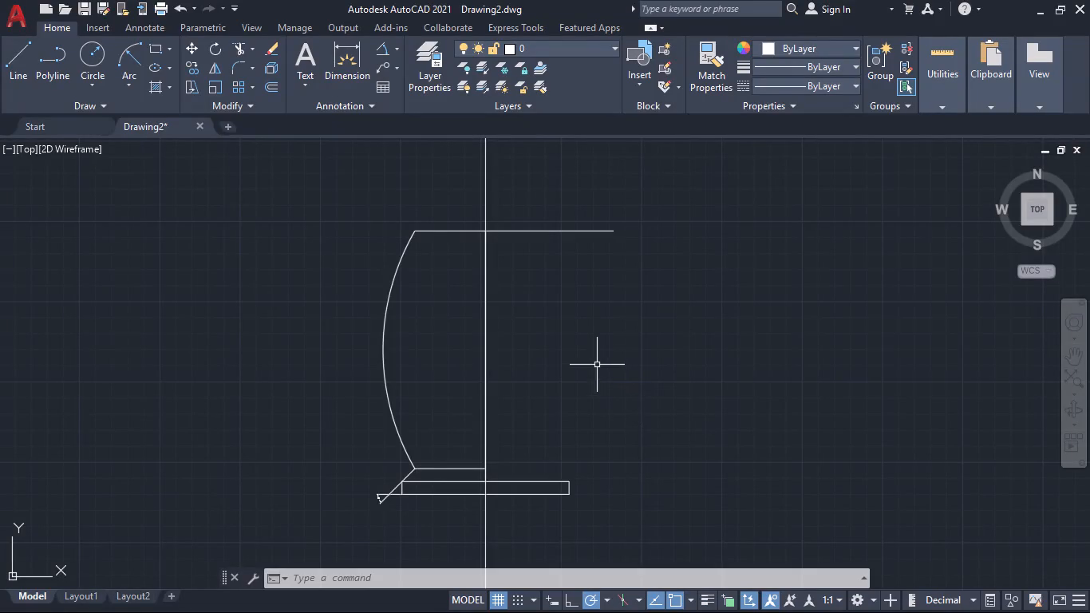
Erase the horizontal line segments across the top of the profile and the large arc forming its left side.
middle_drag(597, 365, 622, 371)
click(479, 239)
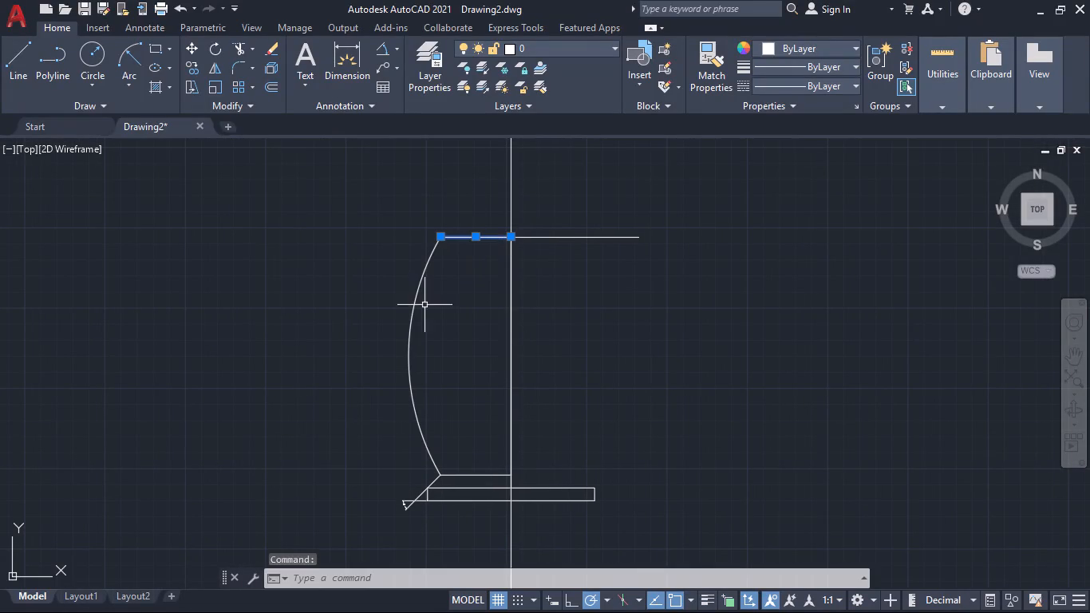
click(417, 313)
click(438, 314)
click(474, 315)
click(365, 270)
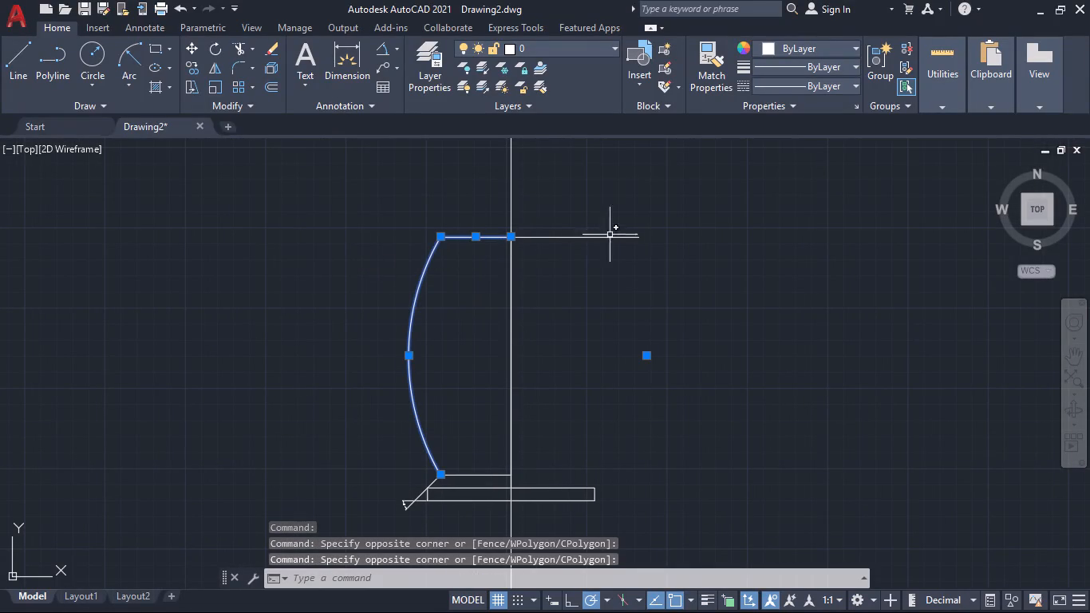
click(662, 277)
click(626, 223)
key(Delete)
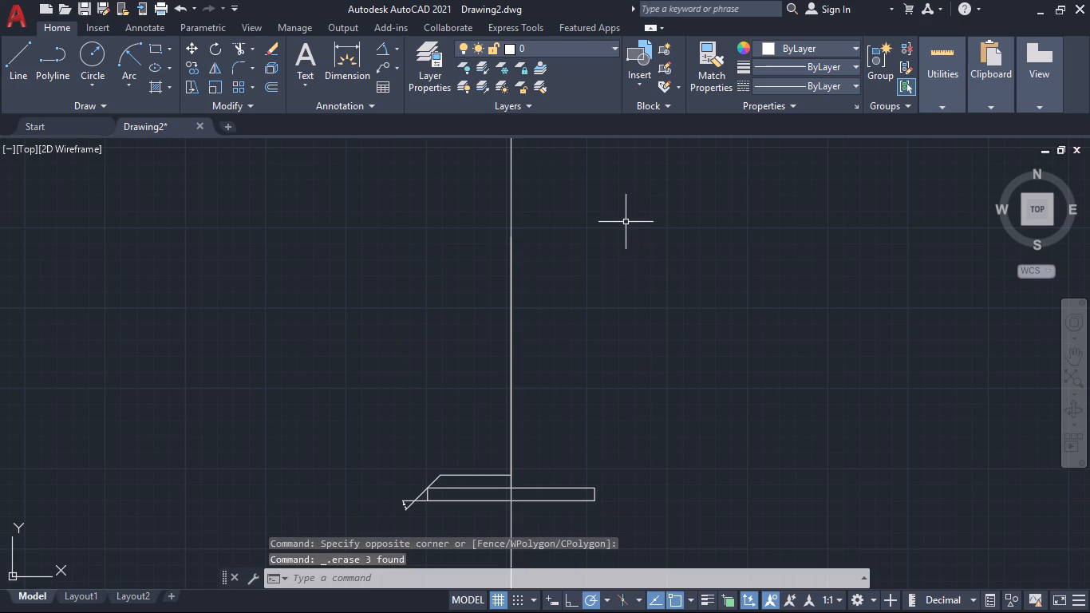
Erase the vertical lines overlapping the central construction line above the base, keeping the construction line itself.
click(509, 406)
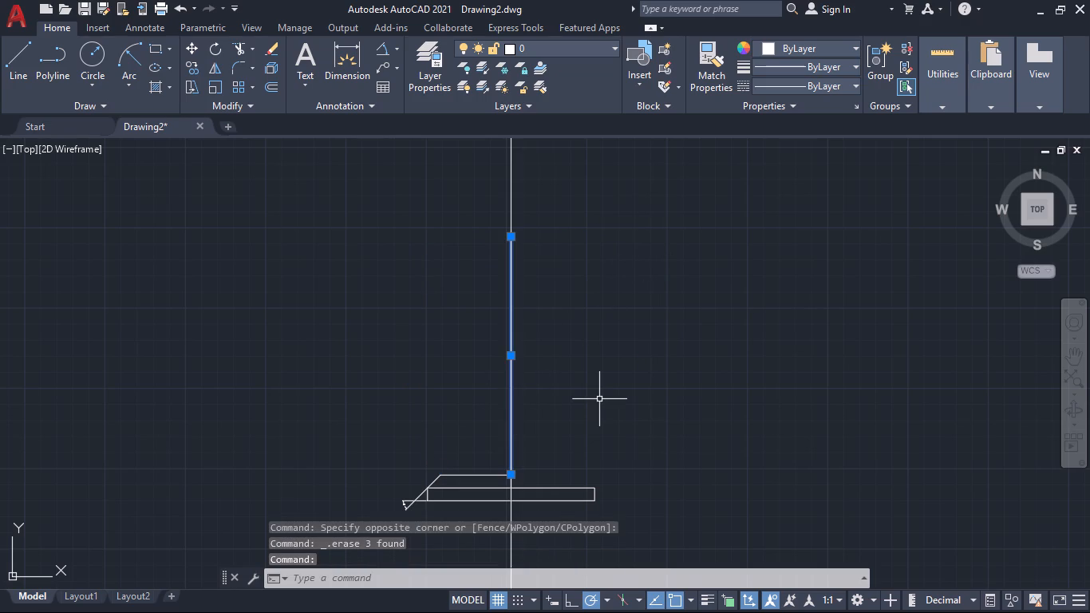
key(Delete)
click(508, 401)
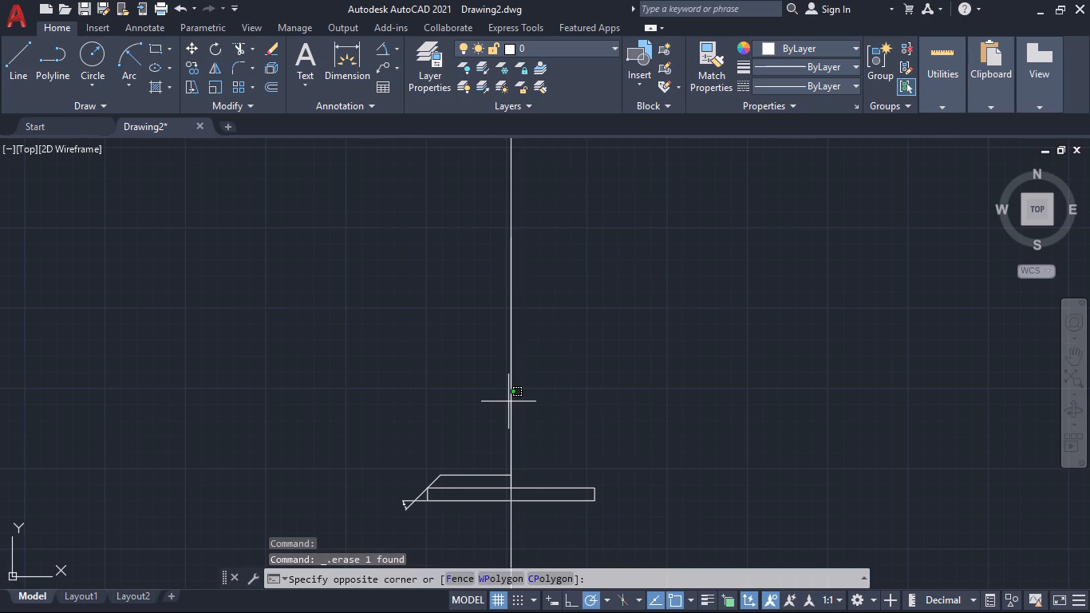
click(510, 407)
click(521, 417)
click(496, 405)
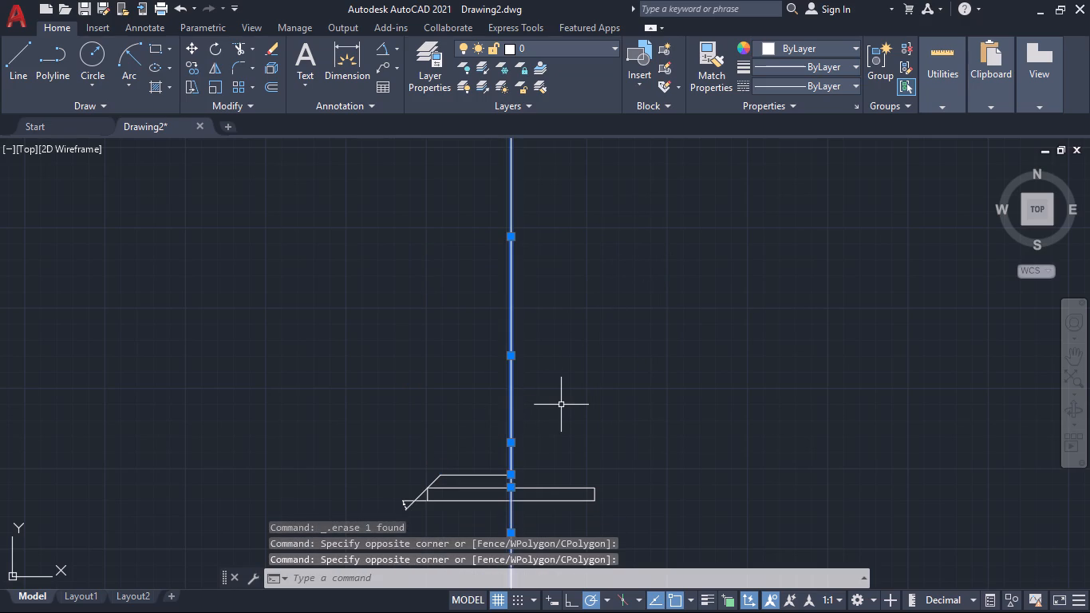
key(Escape)
click(511, 417)
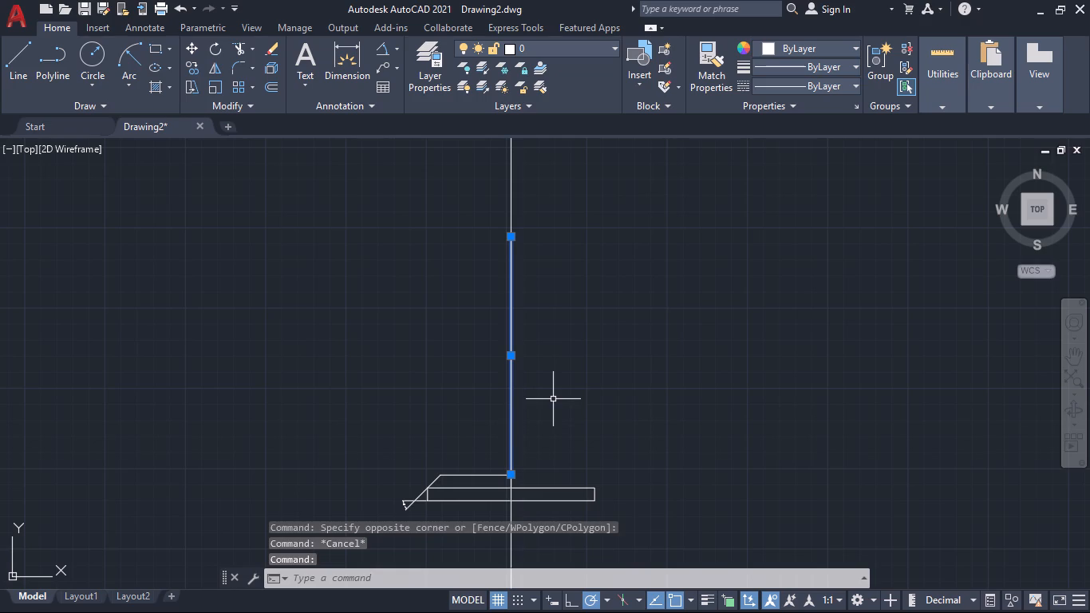
key(Delete)
click(508, 388)
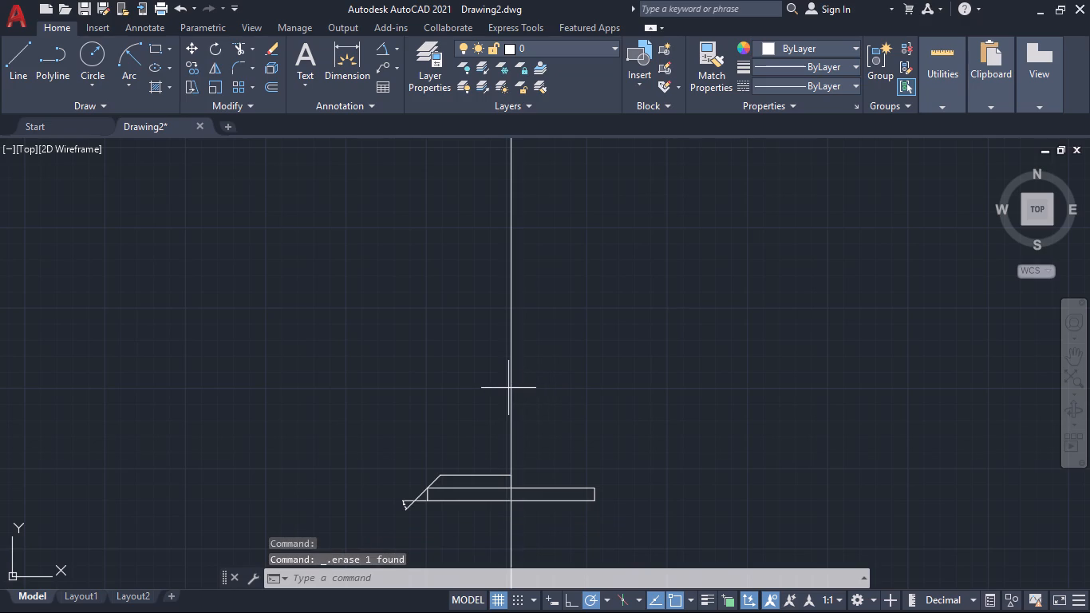
click(517, 394)
click(511, 389)
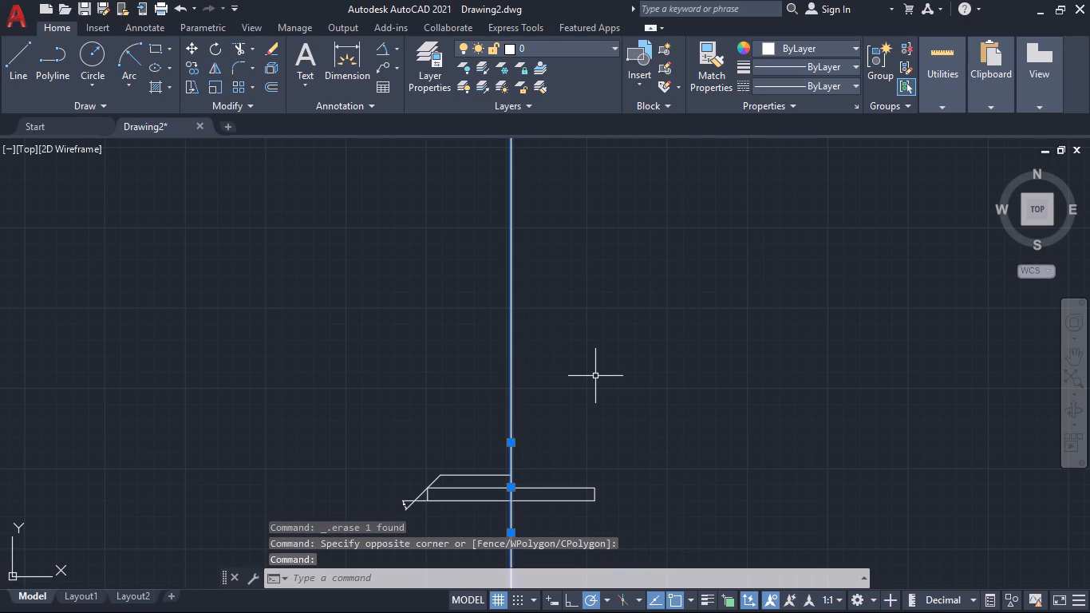
key(Escape)
Start a line at the right end of the upper horizontal line and draw it 8.97 mm straight up along the construction line.
middle_drag(590, 391, 592, 369)
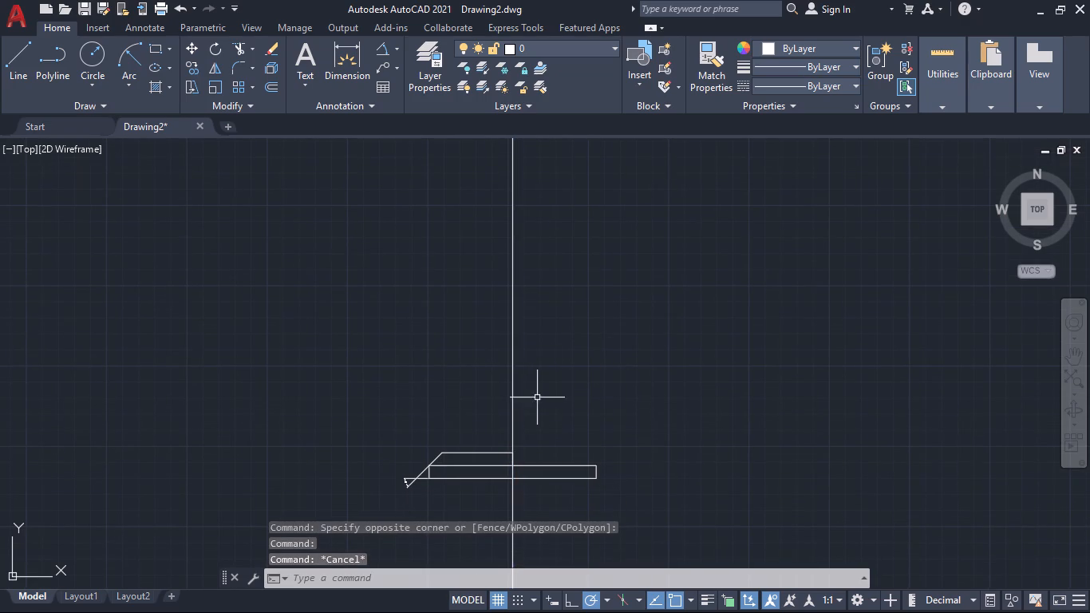
click(20, 49)
scroll(527, 444, up, 3)
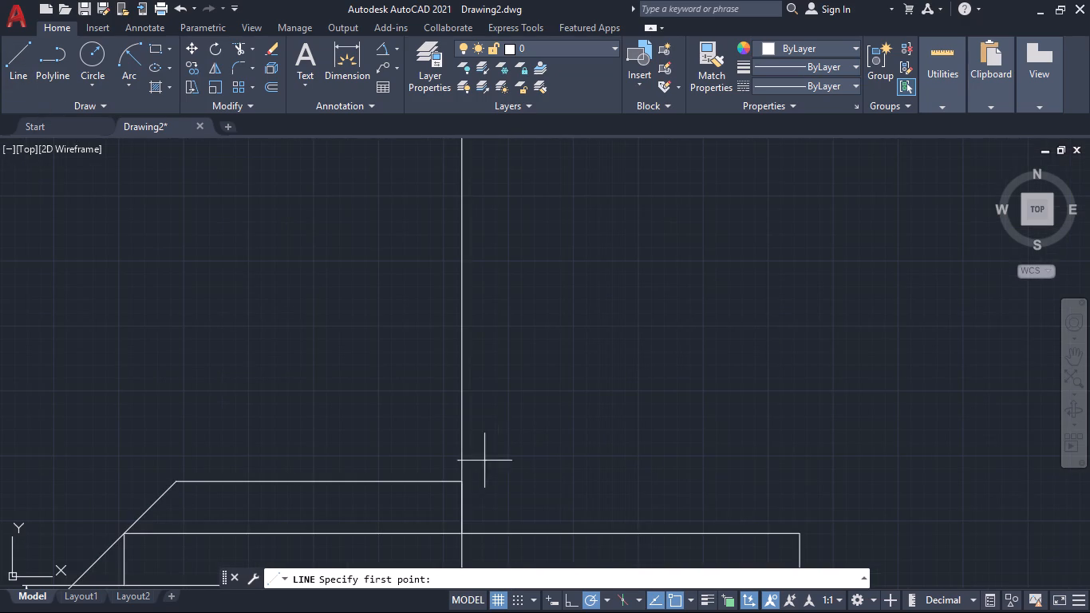
click(464, 481)
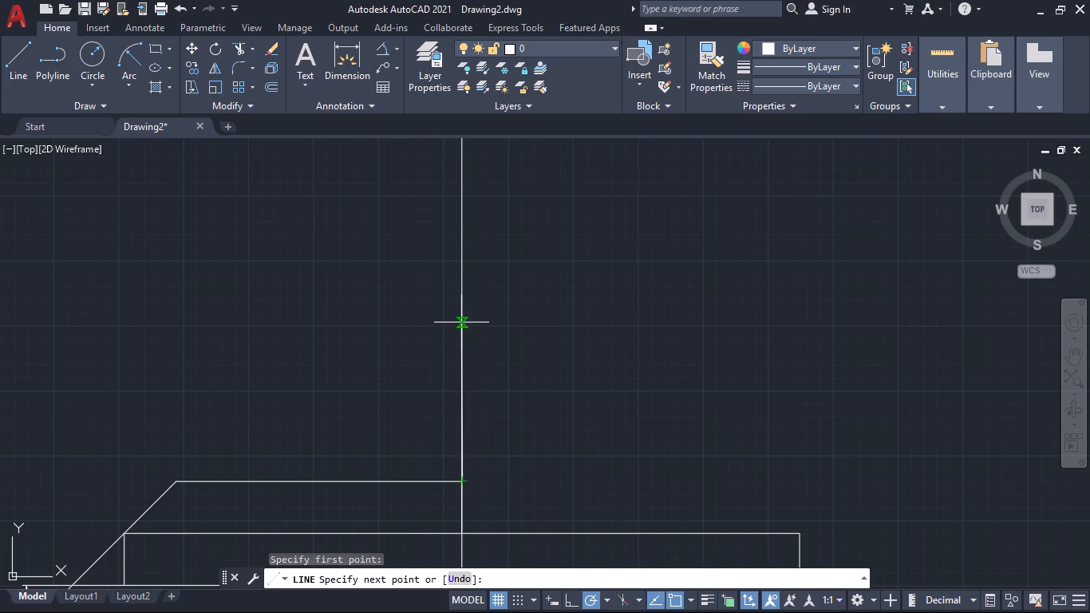
text(8.97)
key(Return)
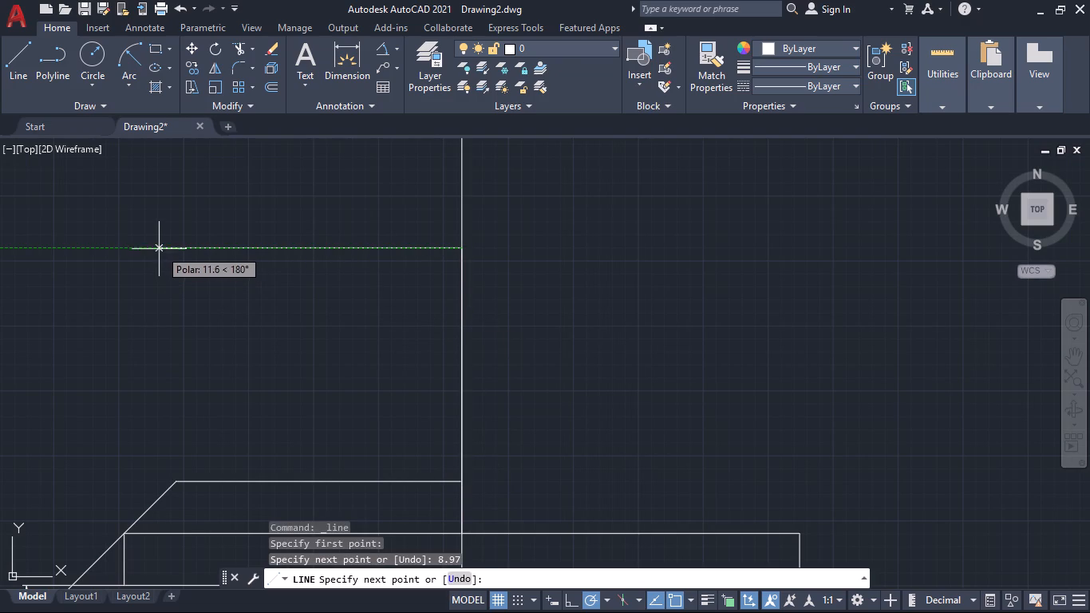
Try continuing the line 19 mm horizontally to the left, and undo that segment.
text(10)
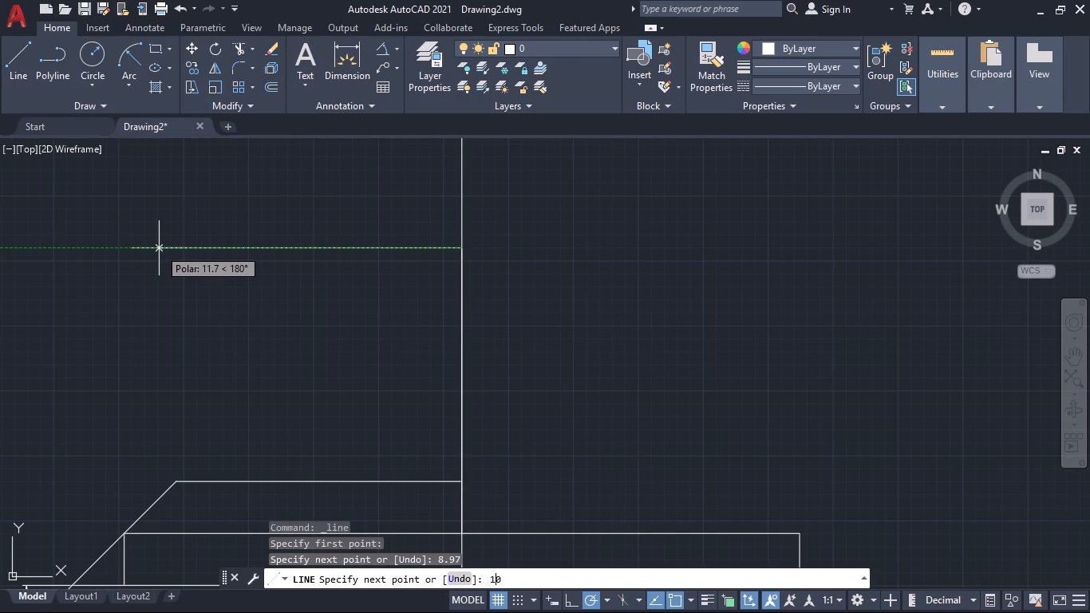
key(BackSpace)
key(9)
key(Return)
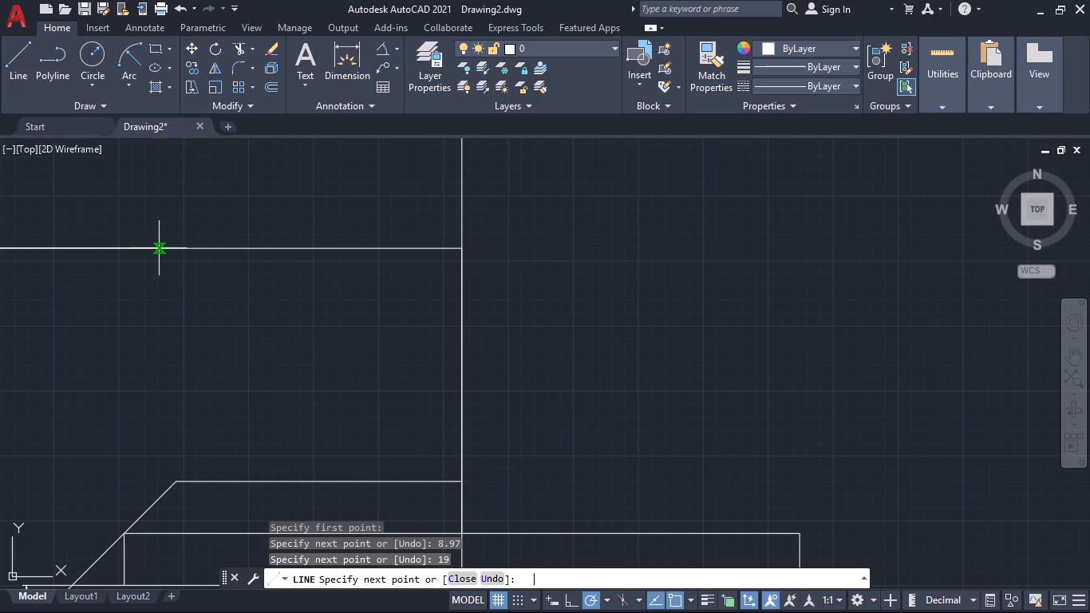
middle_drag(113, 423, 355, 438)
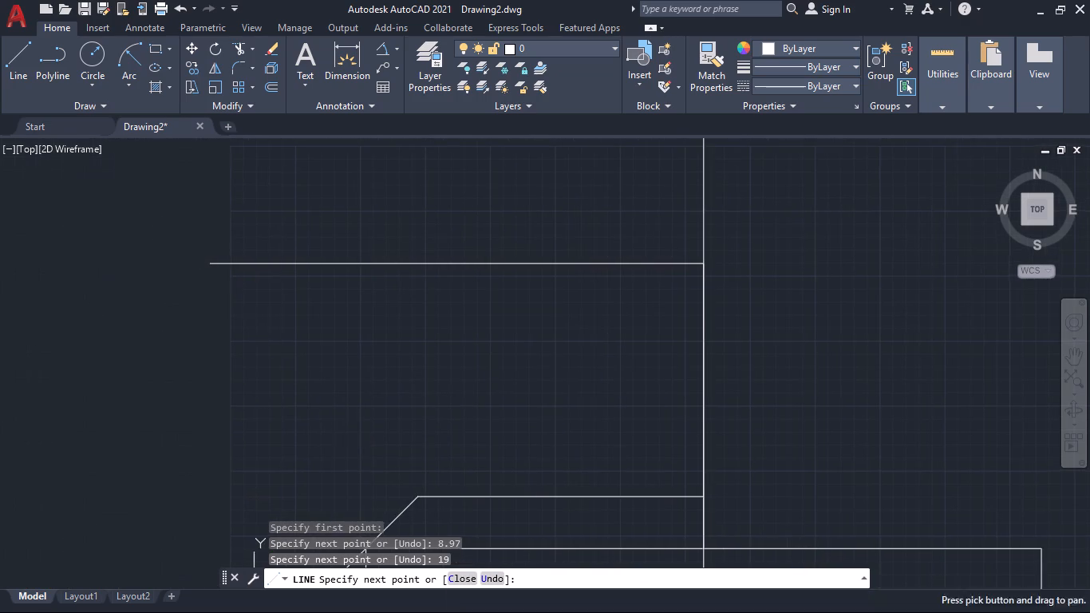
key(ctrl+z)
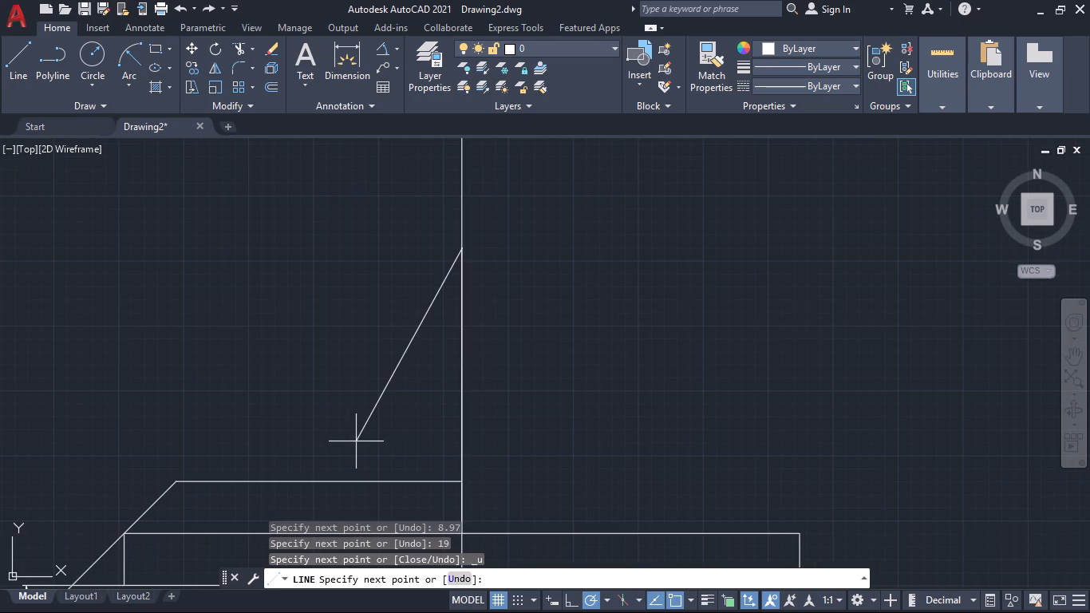
Continue the line 9 mm horizontally to the left from the top of the vertical segment and end it there.
key(9)
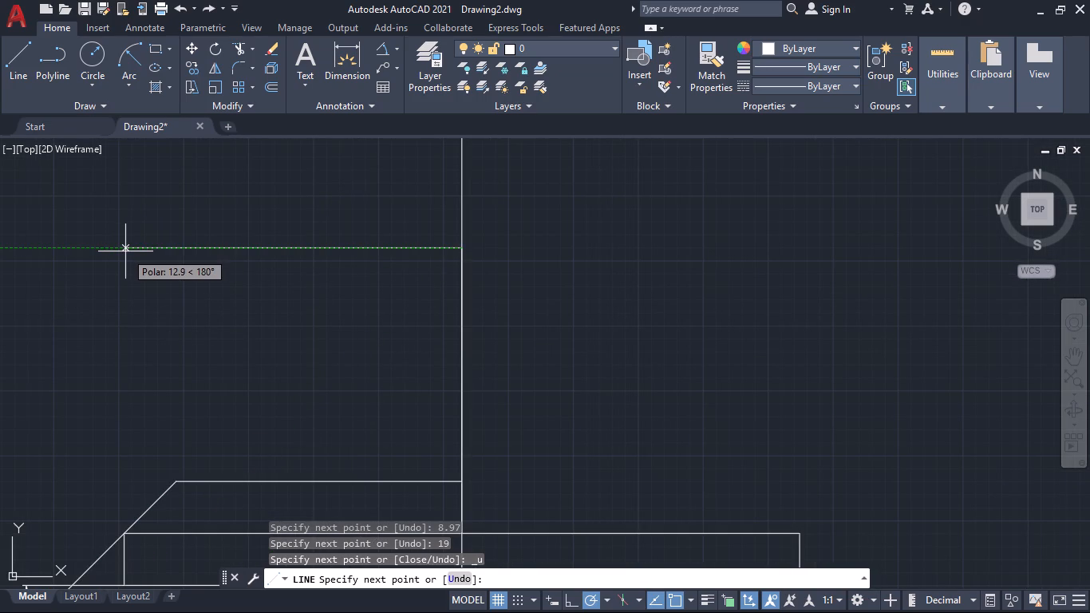
key(Return)
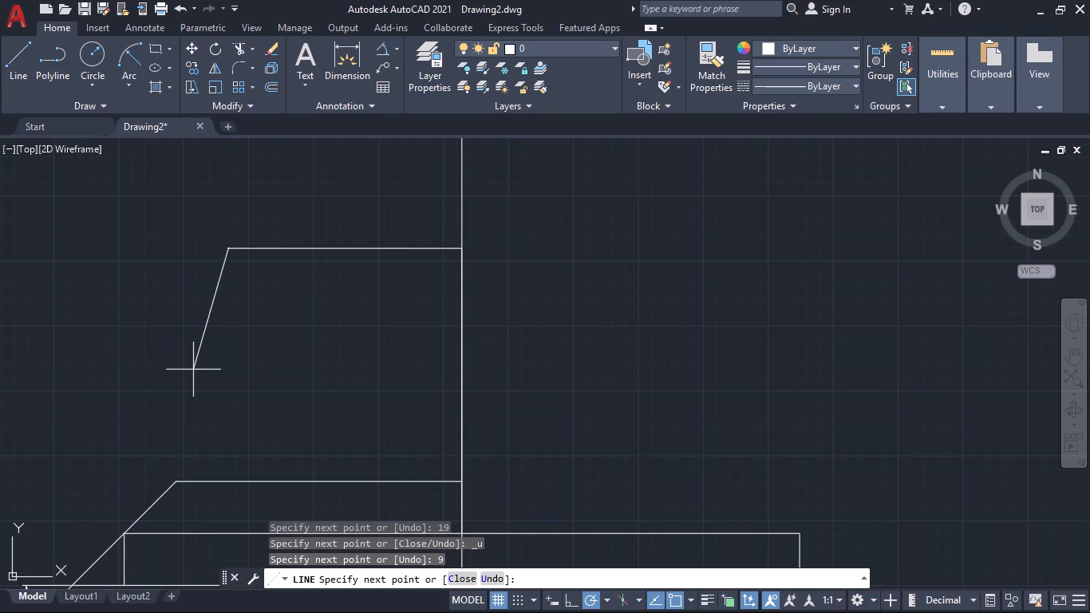
key(space)
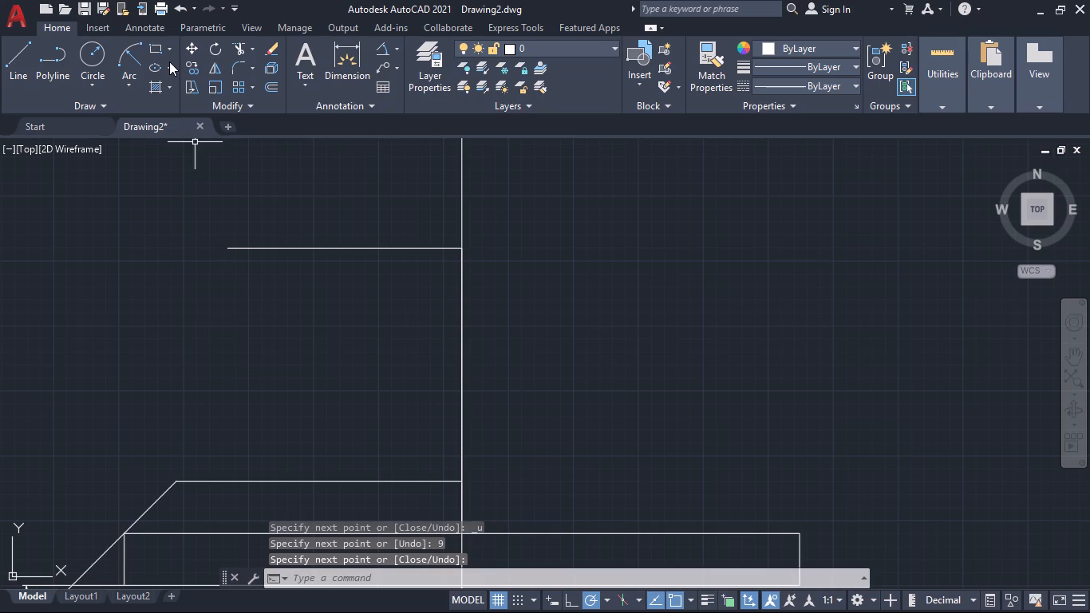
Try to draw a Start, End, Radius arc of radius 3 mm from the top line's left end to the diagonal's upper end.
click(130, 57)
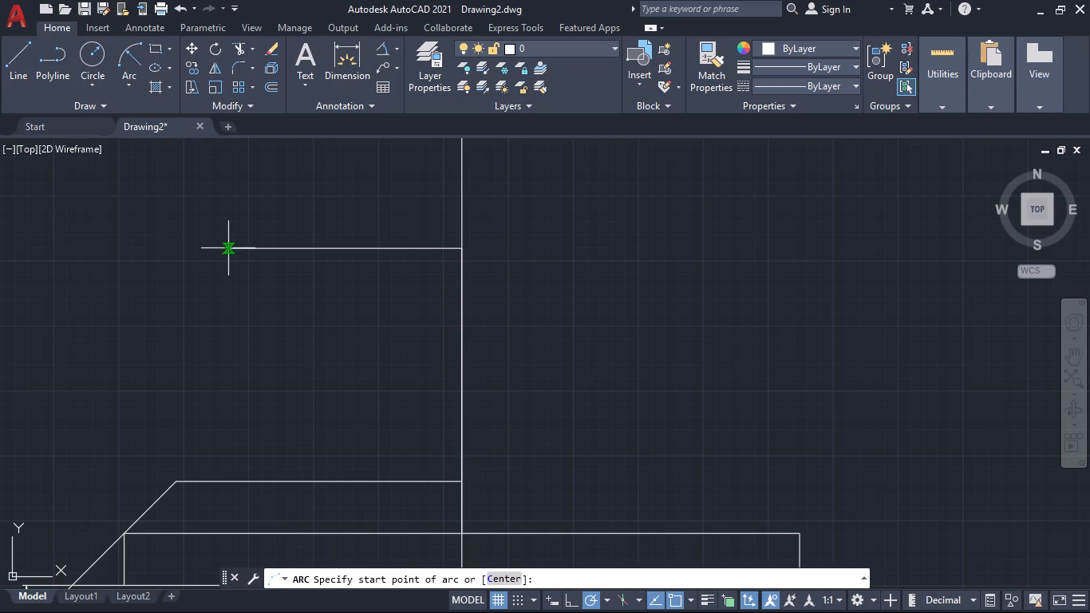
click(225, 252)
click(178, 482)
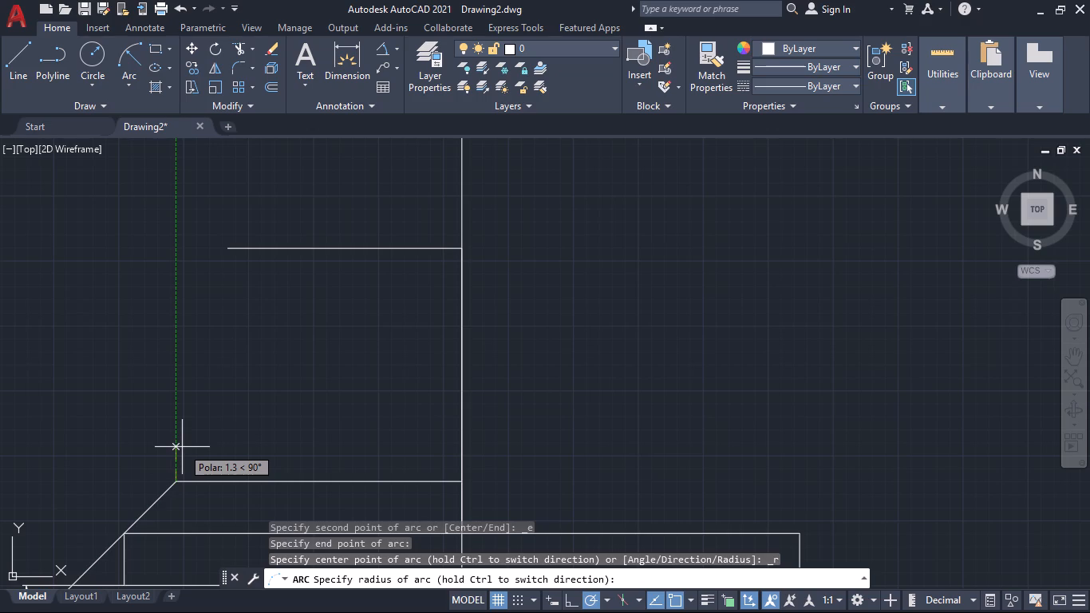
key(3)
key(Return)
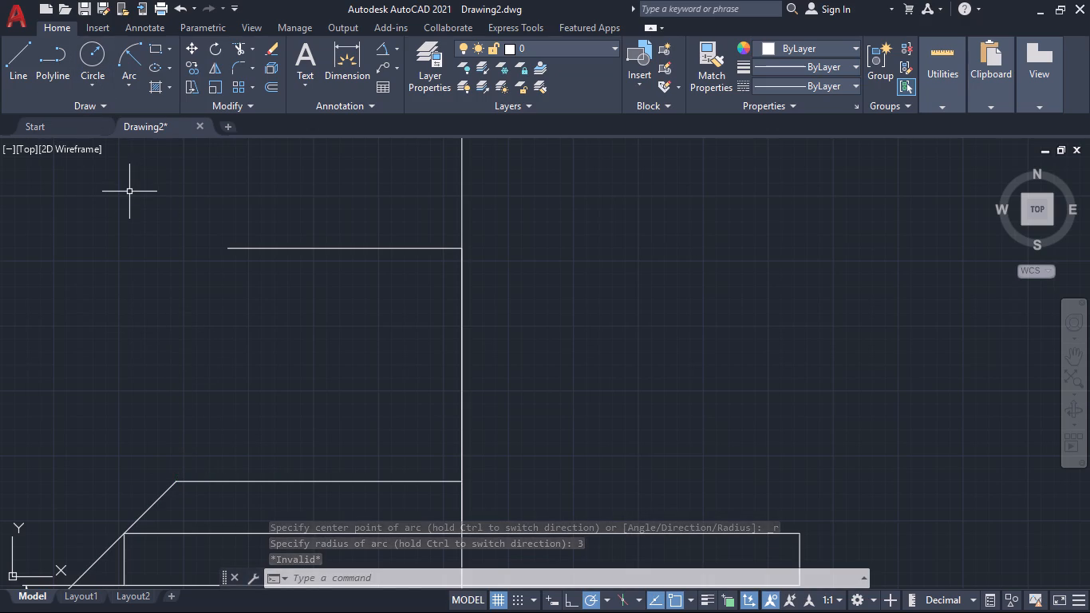
Draw a Start, End, Radius arc of radius 8.37 mm from the top line's left end to the diagonal's upper end.
click(134, 65)
click(227, 251)
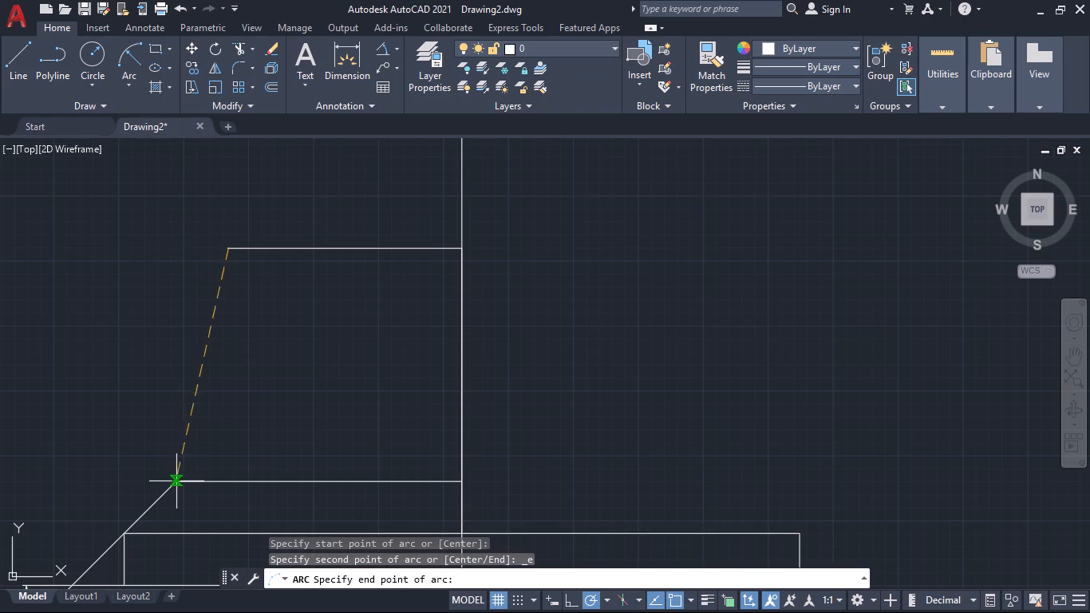
click(174, 478)
text(8.37)
key(Return)
Examine the redrawn profile, its new top line and the curved left side.
scroll(323, 413, down, 2)
middle_drag(320, 403, 291, 445)
middle_drag(289, 446, 278, 467)
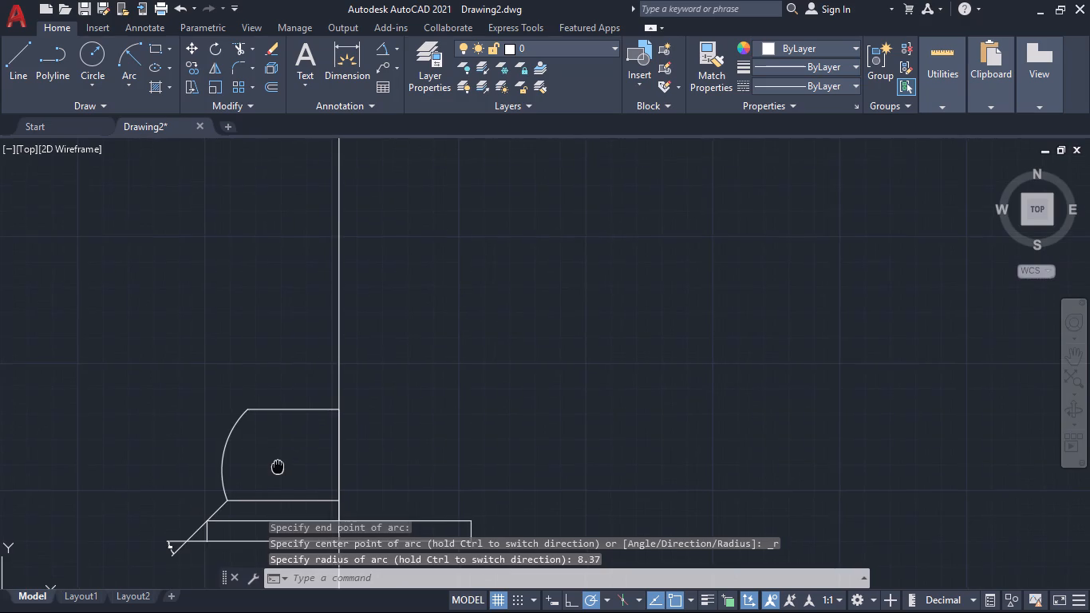
middle_drag(278, 467, 353, 370)
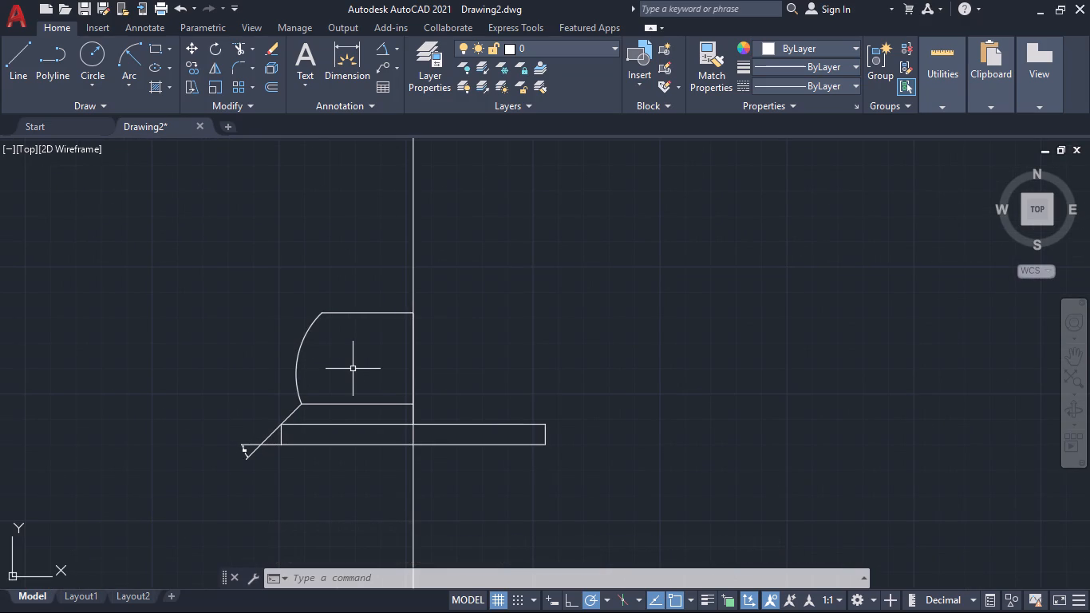
middle_drag(353, 369, 361, 396)
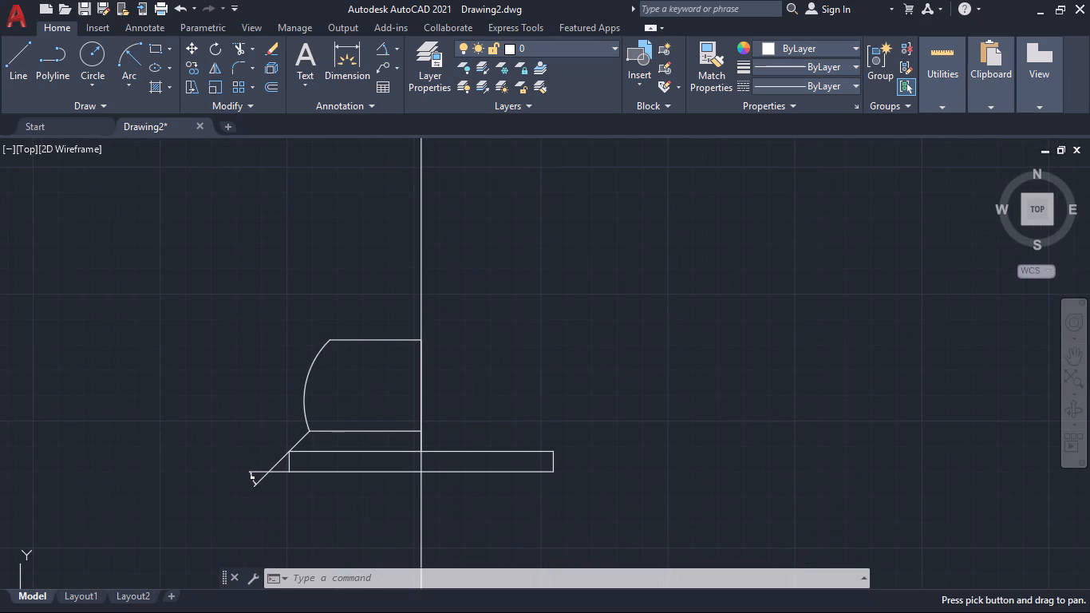
middle_drag(358, 394, 358, 396)
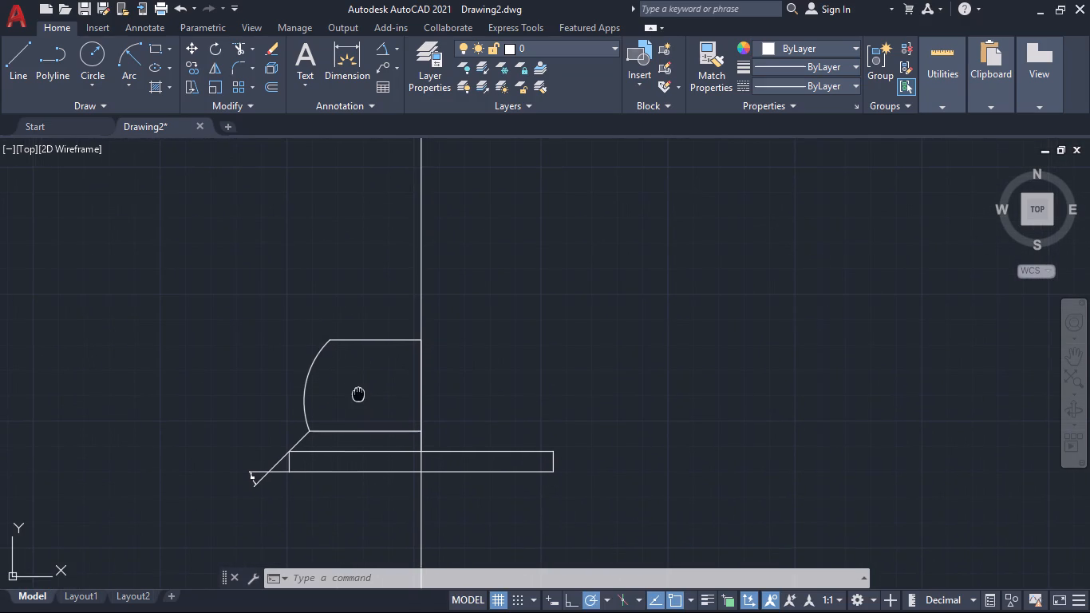
middle_drag(358, 396, 362, 409)
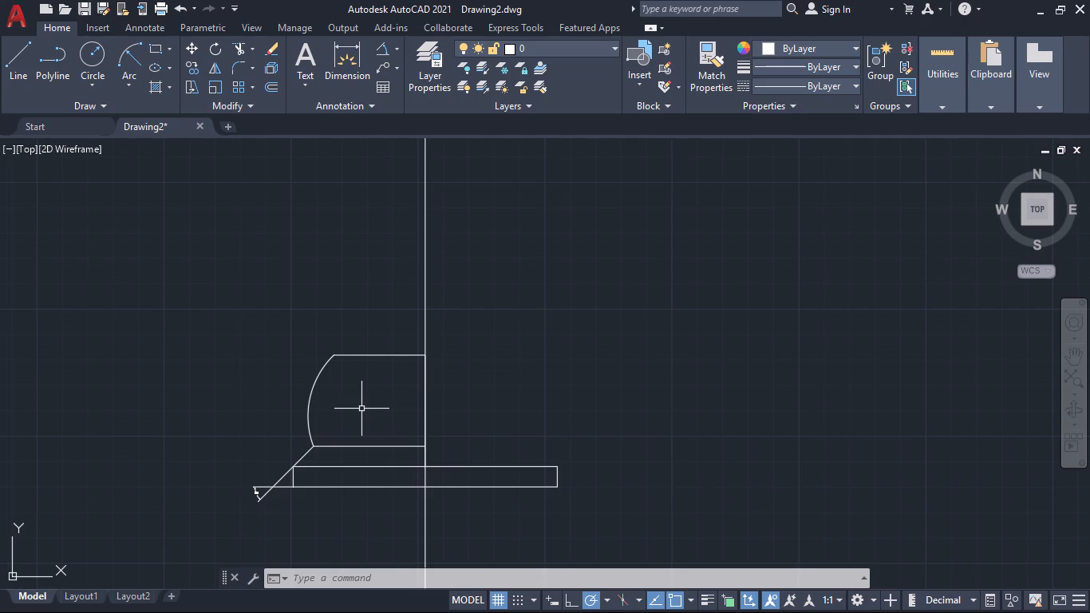
middle_drag(361, 409, 403, 449)
middle_drag(431, 481, 414, 464)
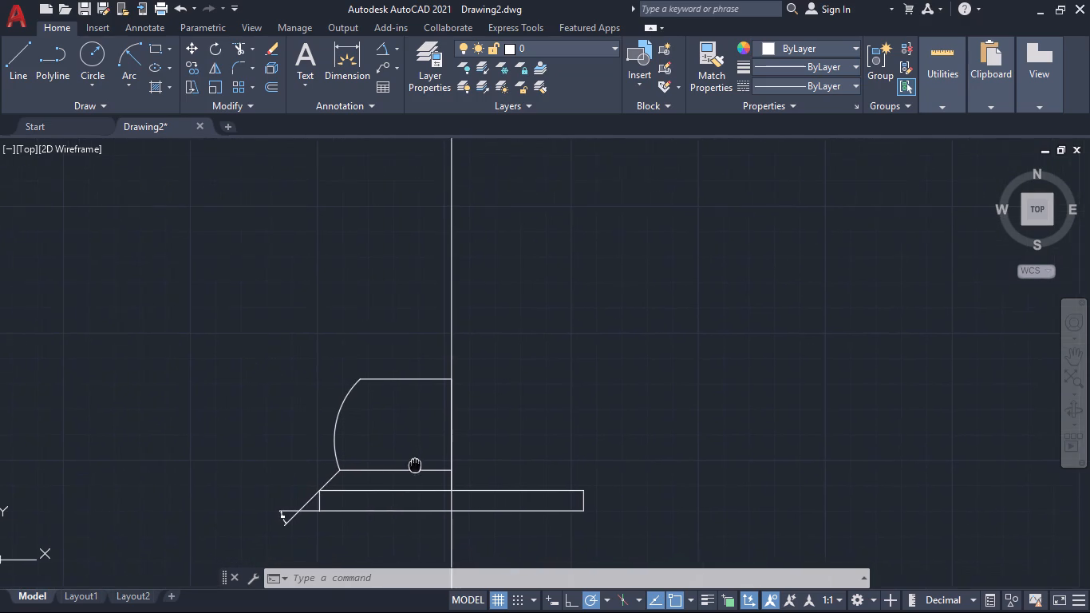
middle_drag(414, 464, 411, 461)
scroll(416, 421, up, 2)
middle_drag(419, 408, 392, 455)
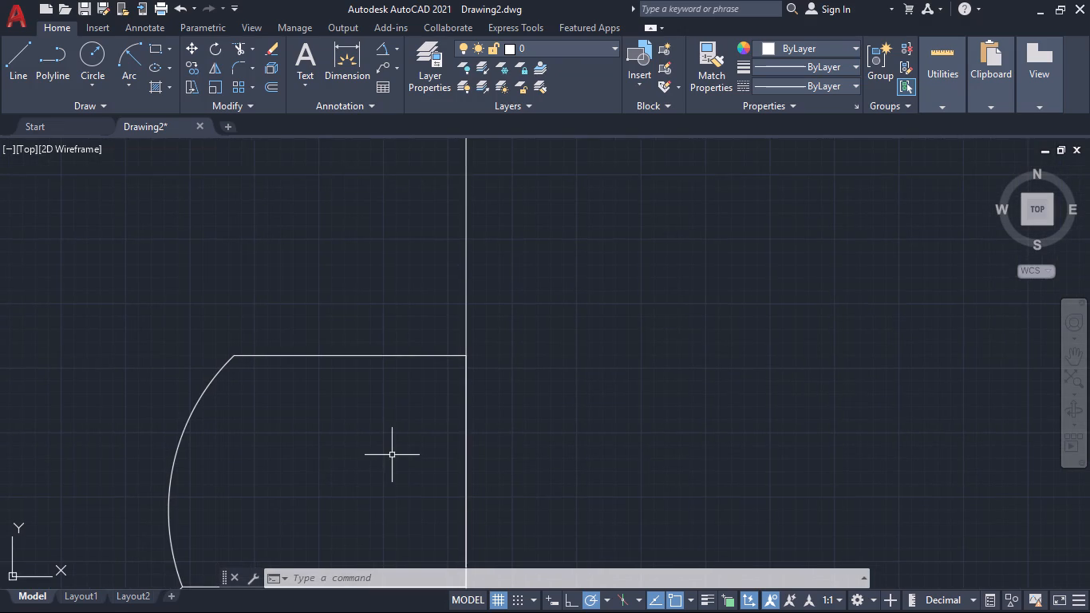
middle_drag(392, 455, 322, 512)
scroll(325, 502, up, 1)
middle_drag(287, 453, 337, 440)
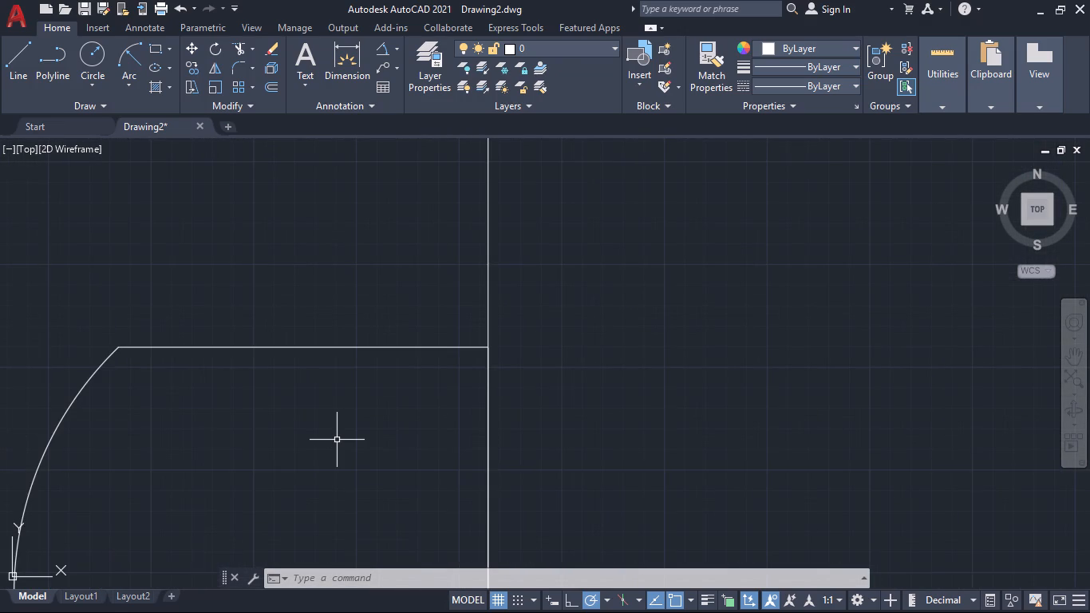
middle_drag(337, 440, 330, 382)
scroll(332, 398, down, 2)
middle_drag(333, 433, 379, 386)
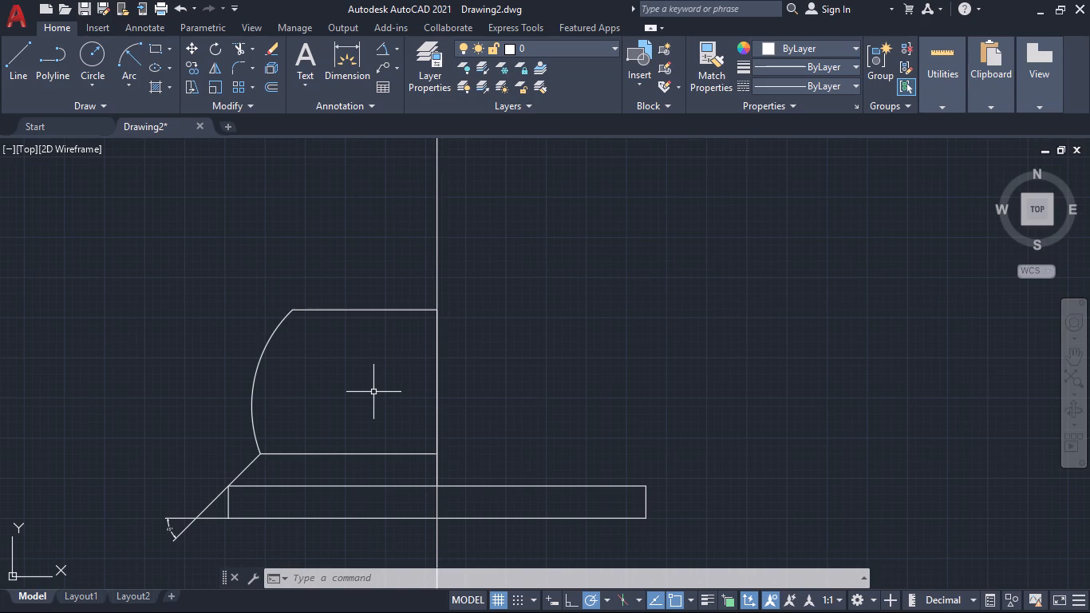
Erase the top horizontal line and the curved arc on the profile's left side.
middle_drag(374, 389, 374, 423)
click(374, 321)
click(225, 421)
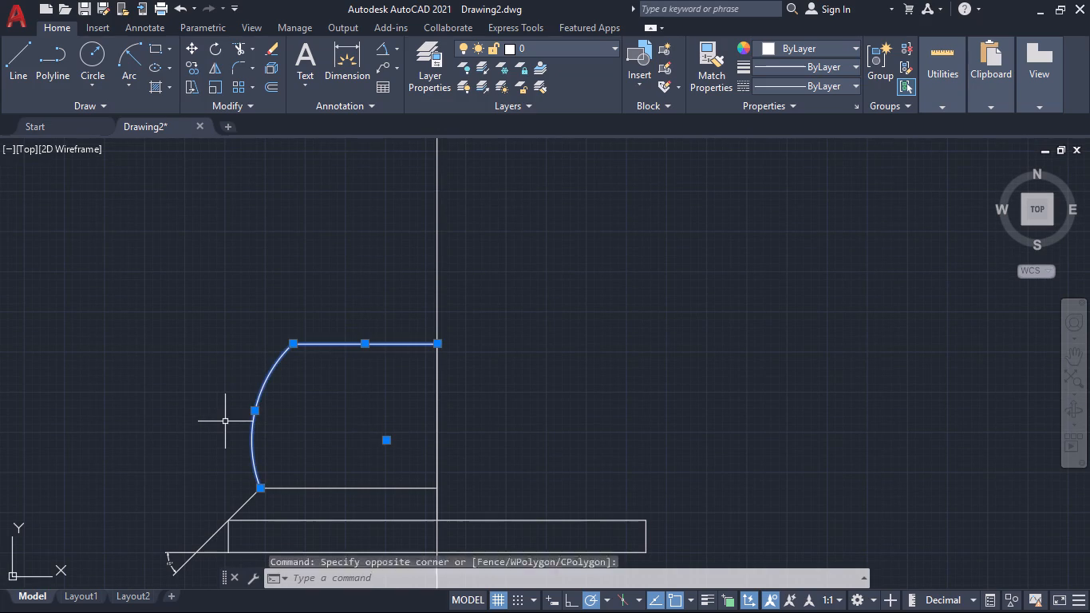
key(Delete)
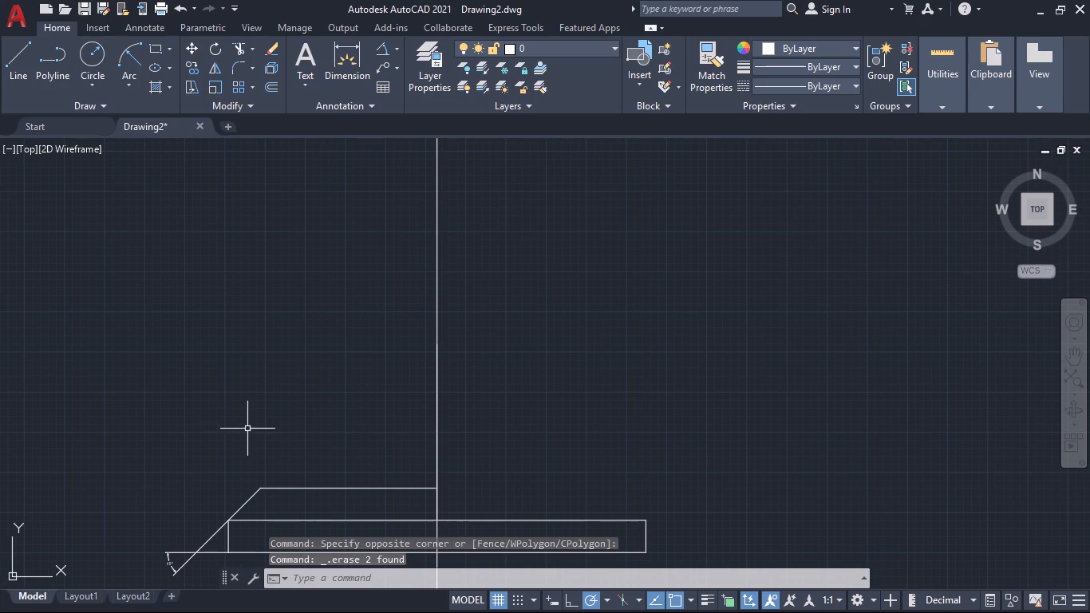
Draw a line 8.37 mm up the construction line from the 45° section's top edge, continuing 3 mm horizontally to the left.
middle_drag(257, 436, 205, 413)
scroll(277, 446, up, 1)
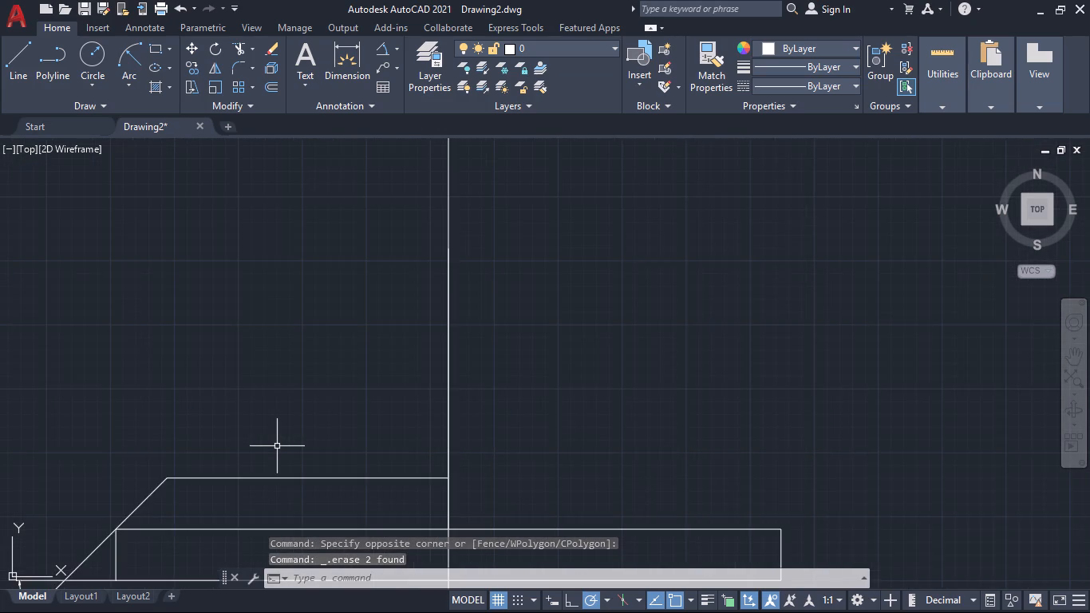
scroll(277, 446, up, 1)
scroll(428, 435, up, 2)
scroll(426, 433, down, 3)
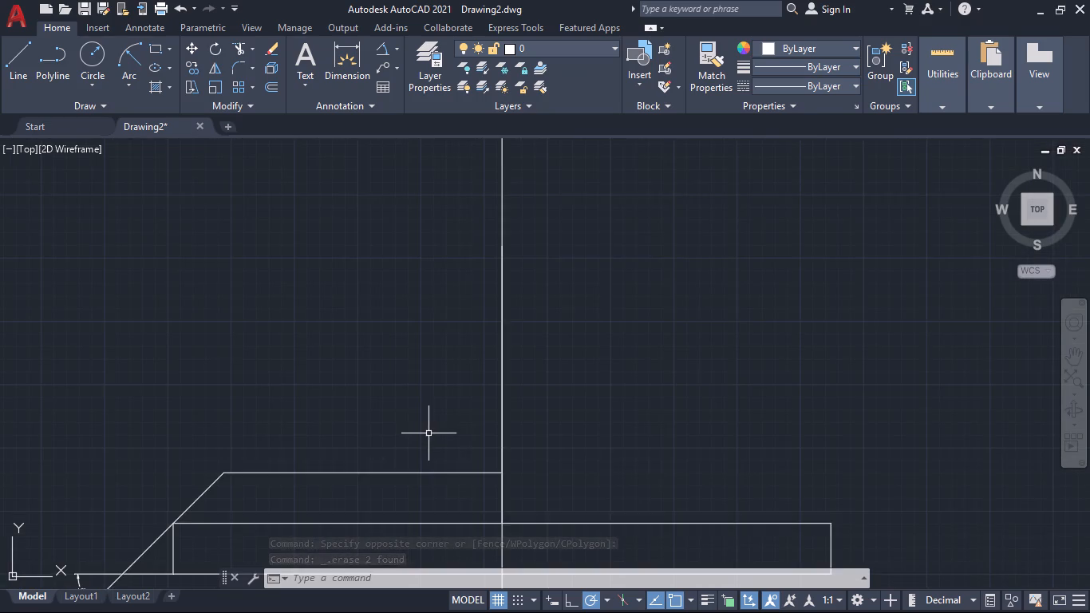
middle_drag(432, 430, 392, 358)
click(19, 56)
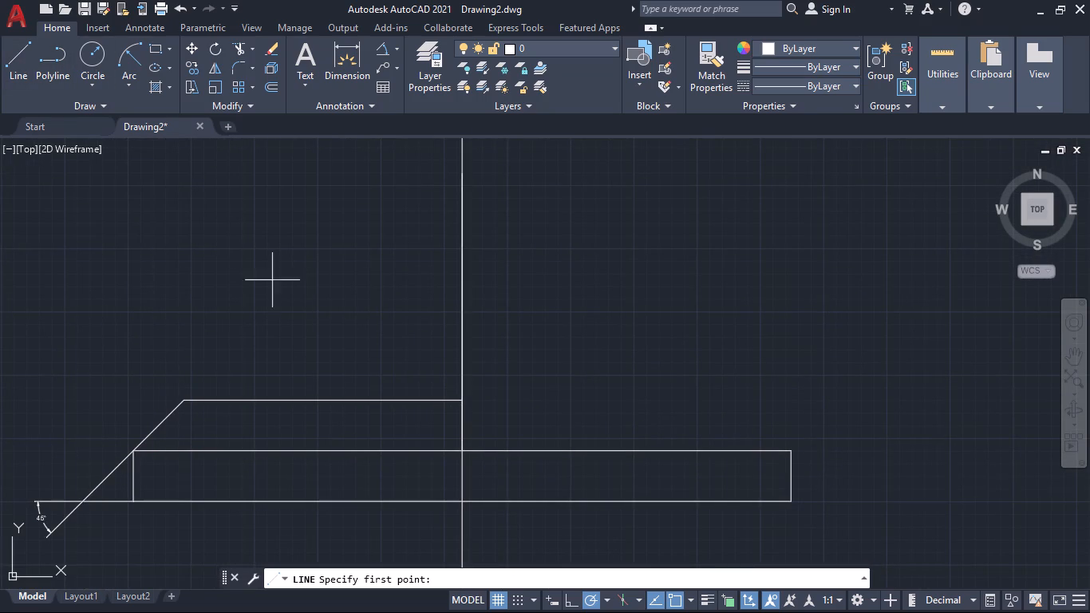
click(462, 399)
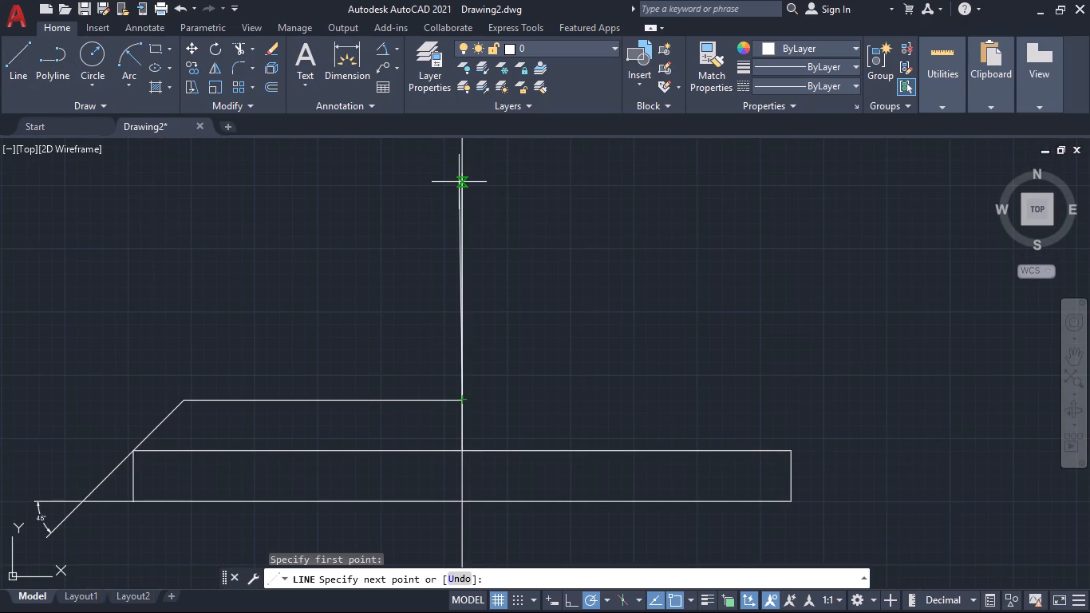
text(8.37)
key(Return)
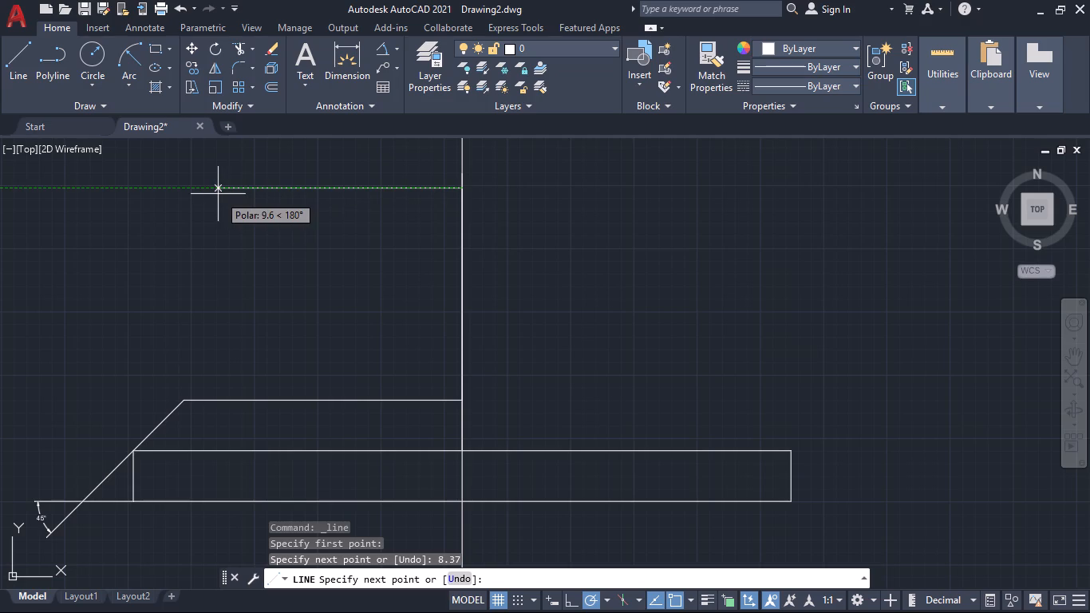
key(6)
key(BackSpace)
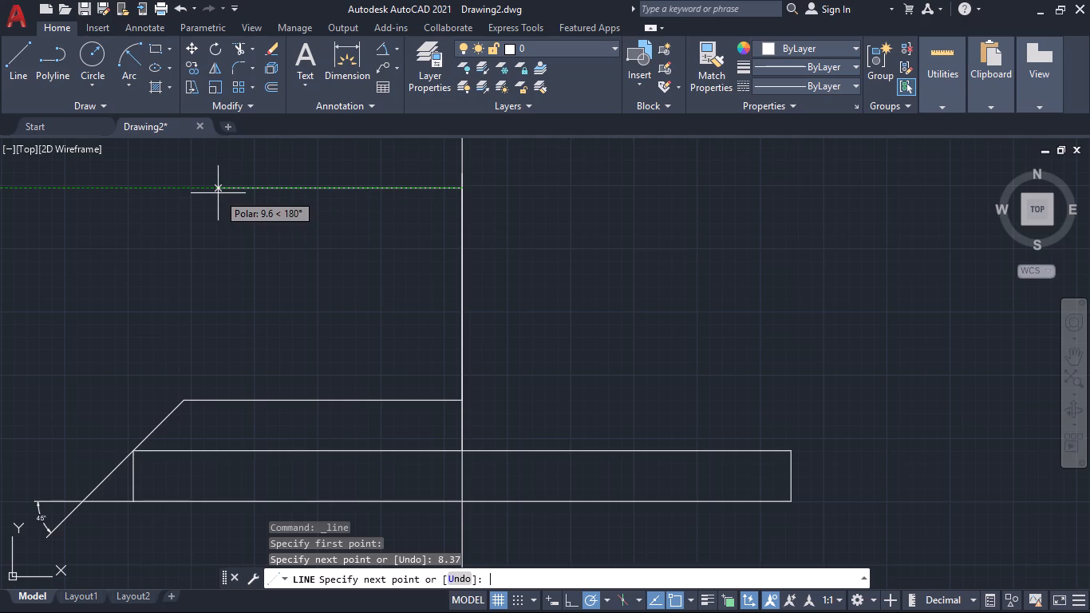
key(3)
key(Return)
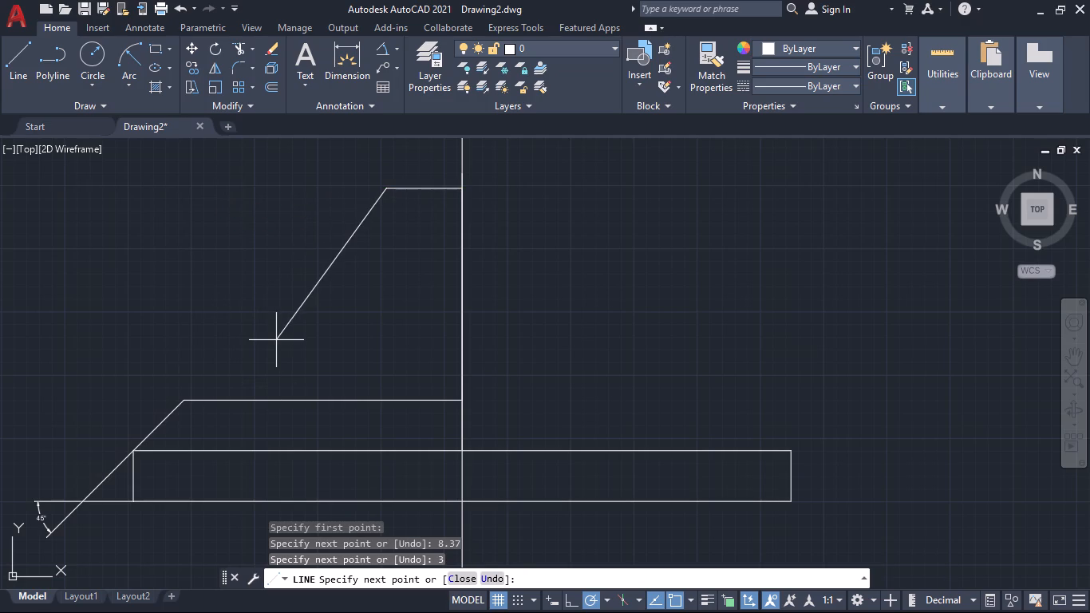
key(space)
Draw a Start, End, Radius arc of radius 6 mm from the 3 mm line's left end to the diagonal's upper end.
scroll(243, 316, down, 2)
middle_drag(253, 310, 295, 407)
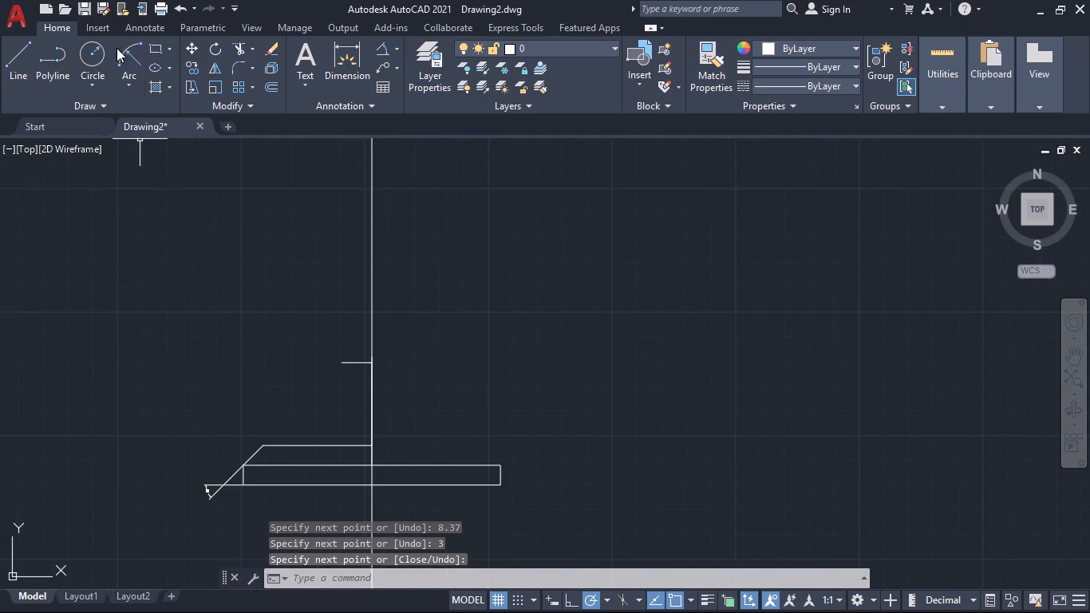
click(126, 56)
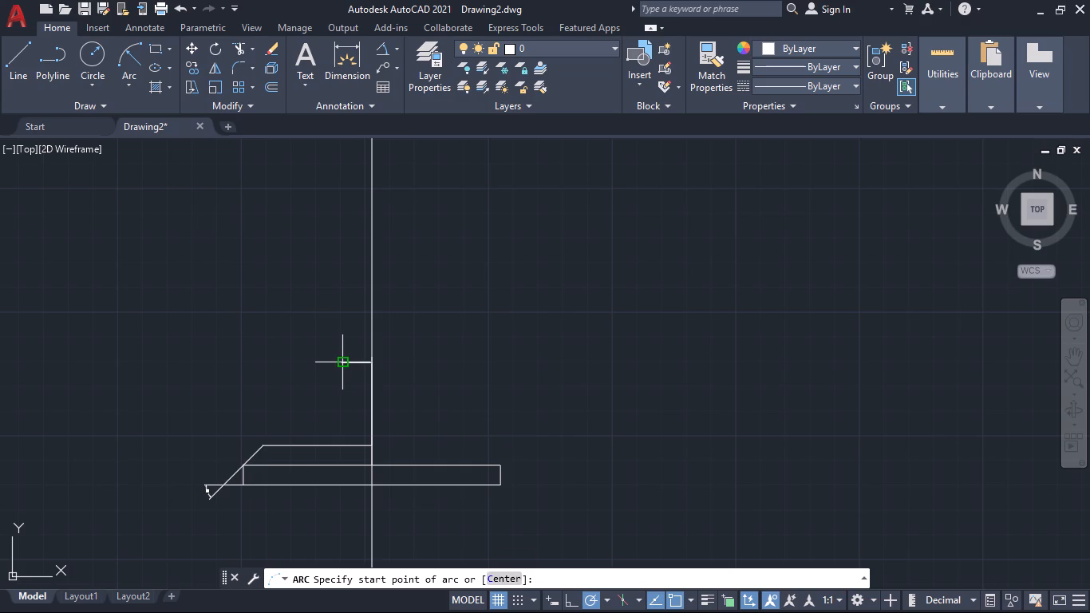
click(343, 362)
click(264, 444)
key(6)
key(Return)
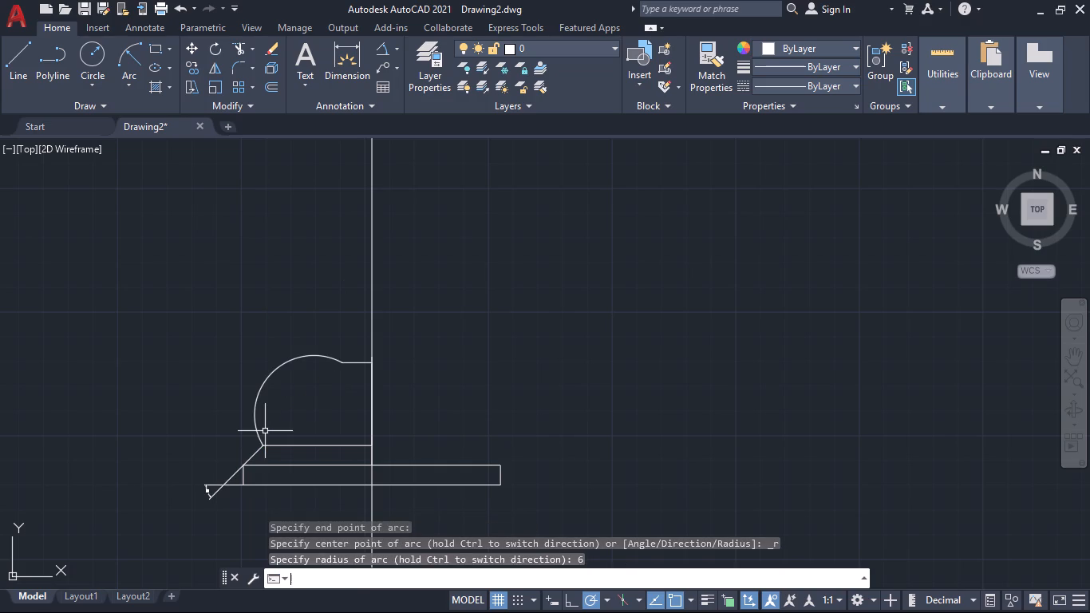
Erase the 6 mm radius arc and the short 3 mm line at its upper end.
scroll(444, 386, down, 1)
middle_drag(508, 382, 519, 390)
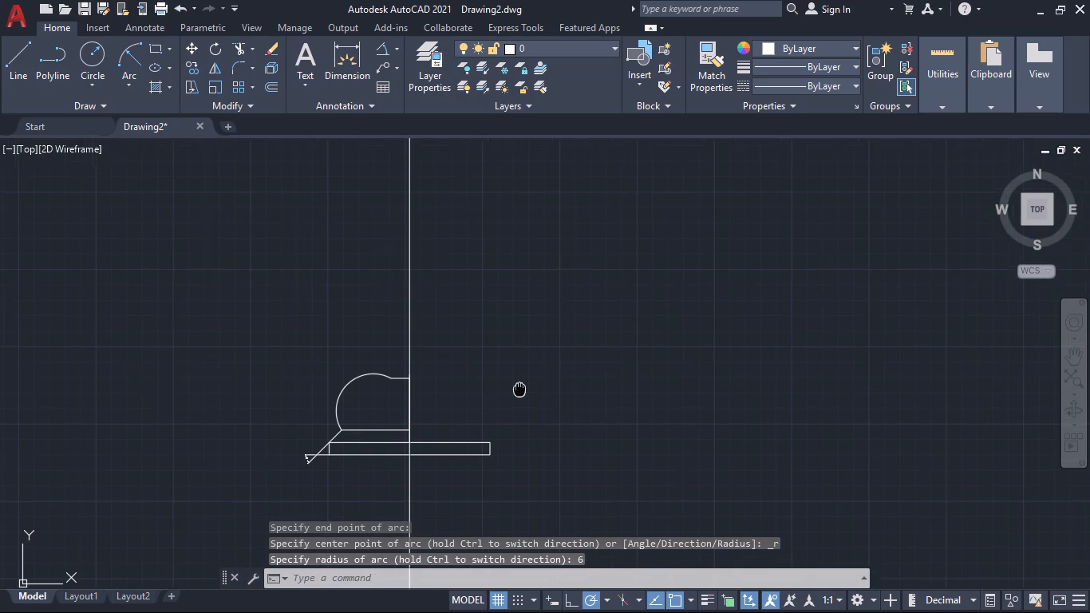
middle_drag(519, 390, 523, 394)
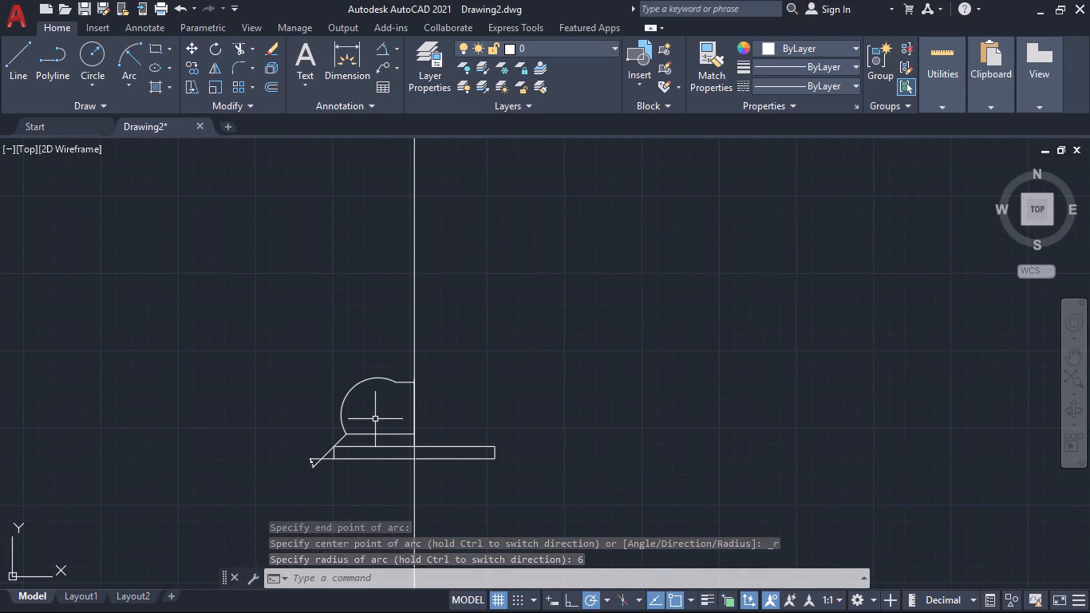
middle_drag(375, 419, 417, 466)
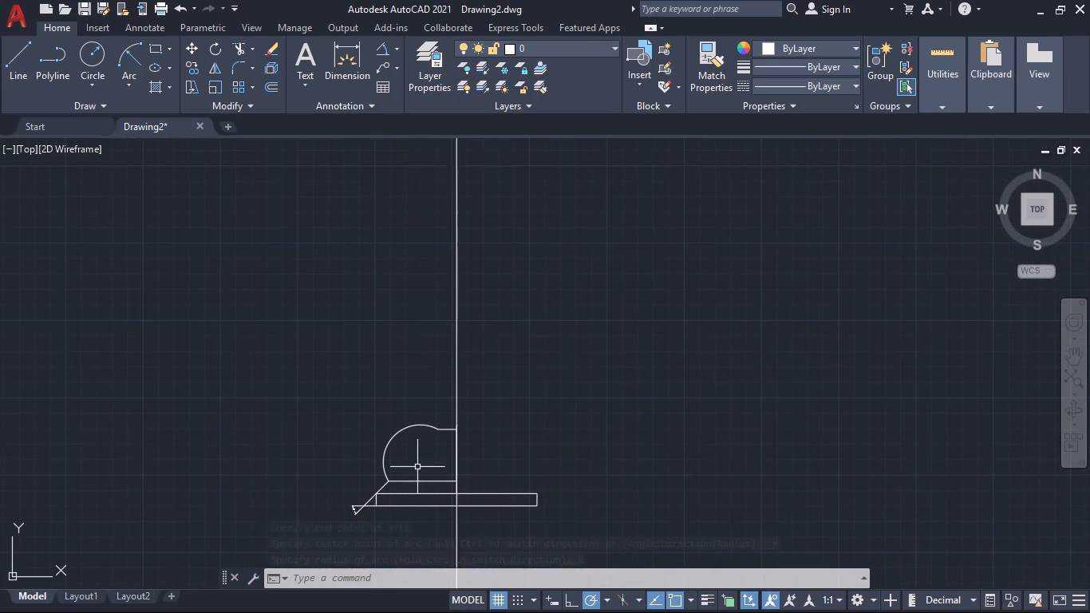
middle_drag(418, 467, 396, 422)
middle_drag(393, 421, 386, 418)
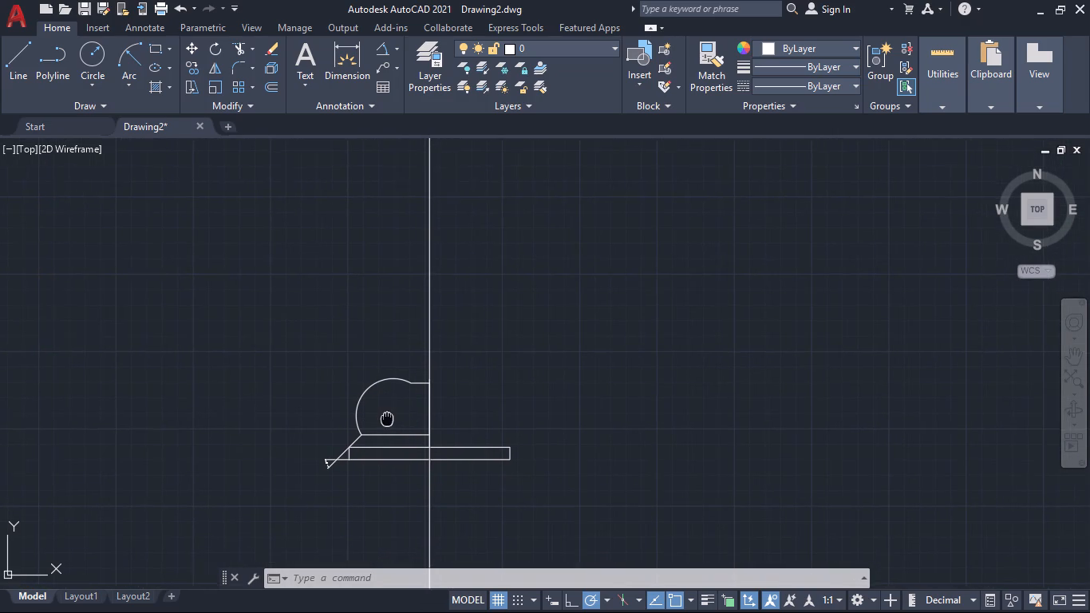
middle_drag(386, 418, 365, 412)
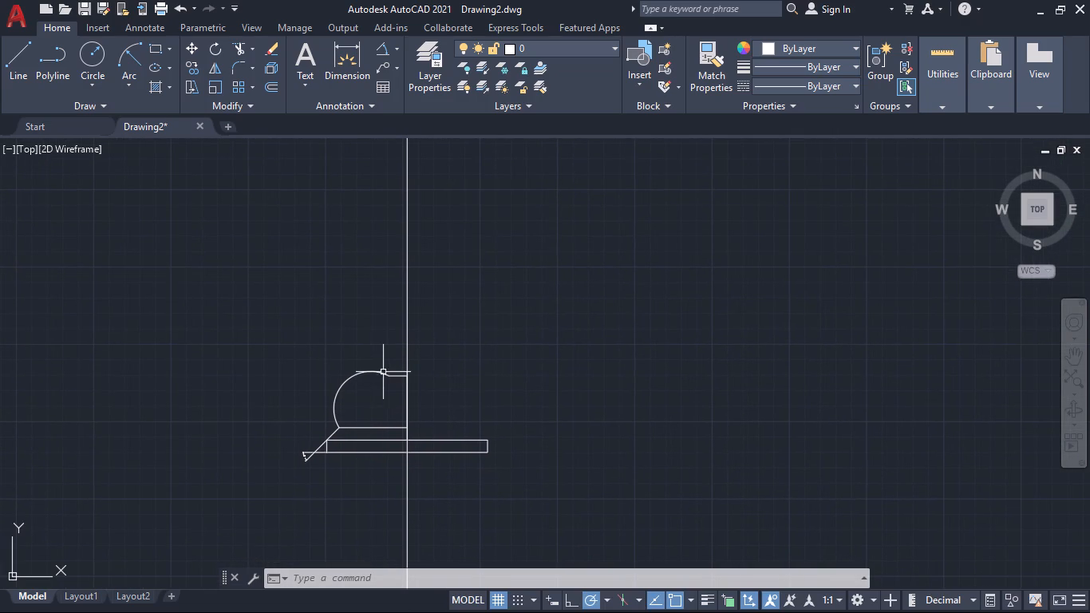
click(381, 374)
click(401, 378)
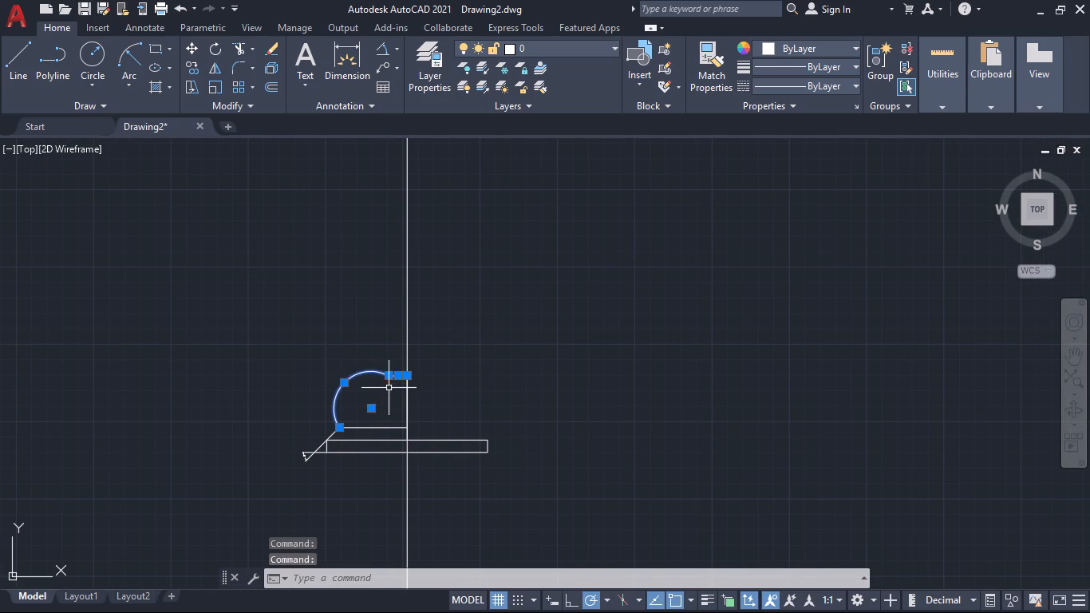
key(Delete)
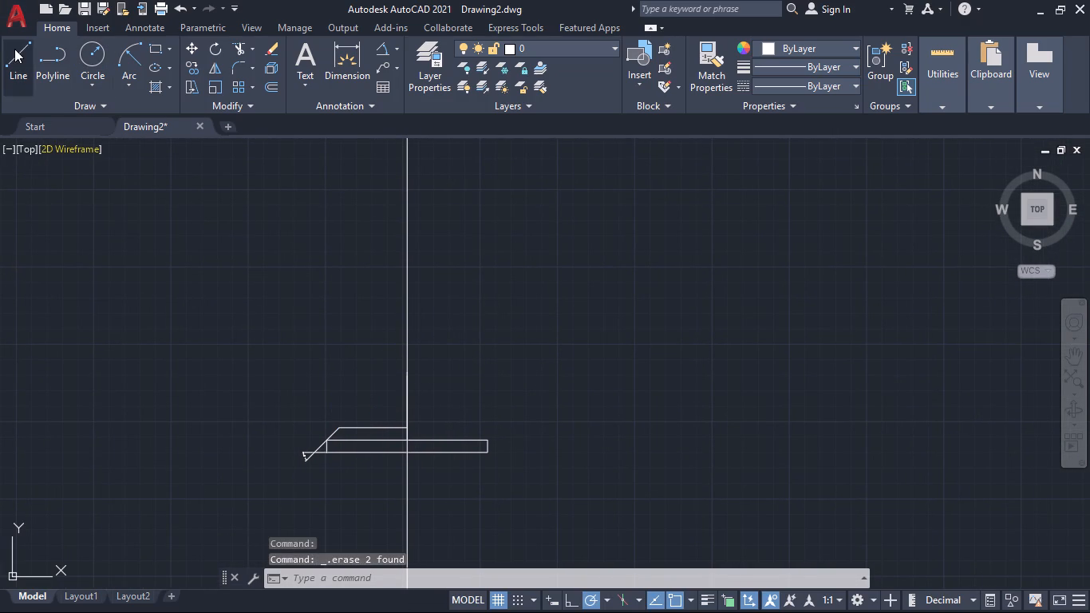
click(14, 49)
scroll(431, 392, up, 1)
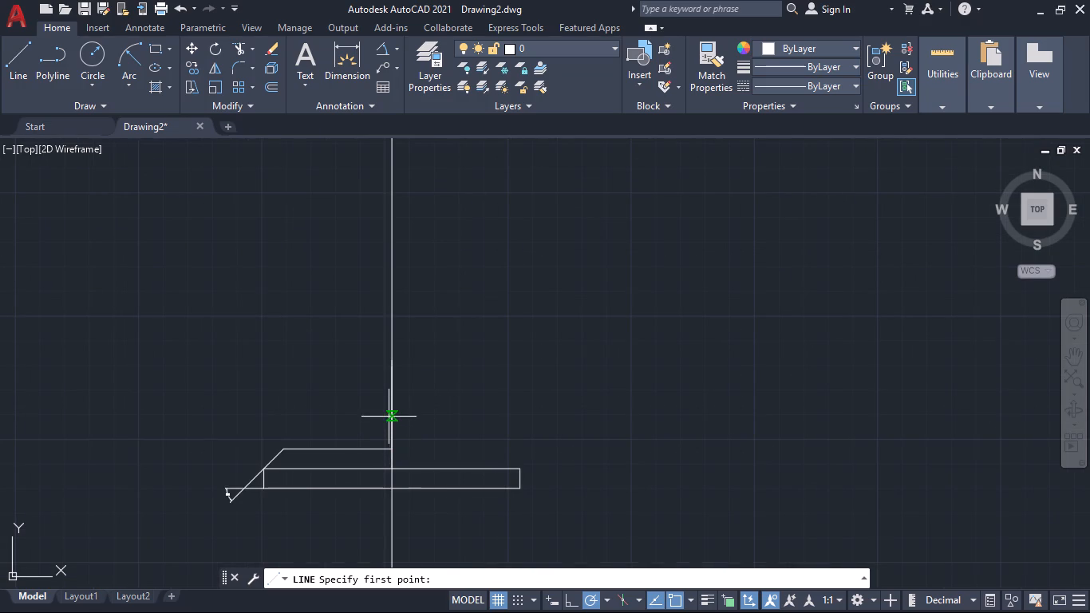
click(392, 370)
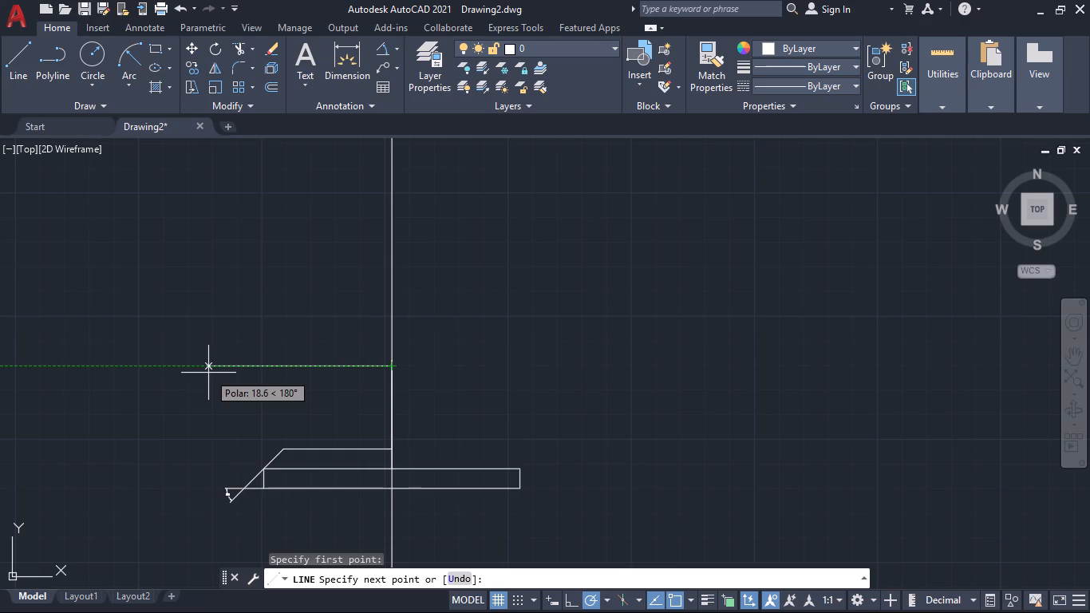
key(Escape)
Erase the base rectangle, the 45° diagonal, its top edge and the angle dimension, keeping the vertical construction line.
scroll(272, 340, down, 2)
click(382, 462)
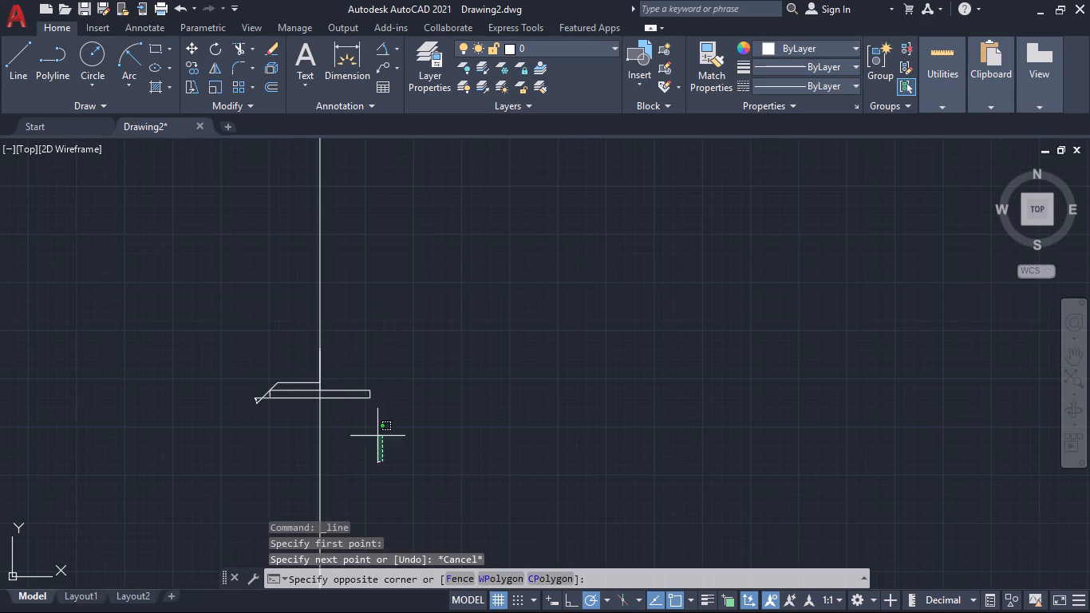
click(350, 292)
click(289, 433)
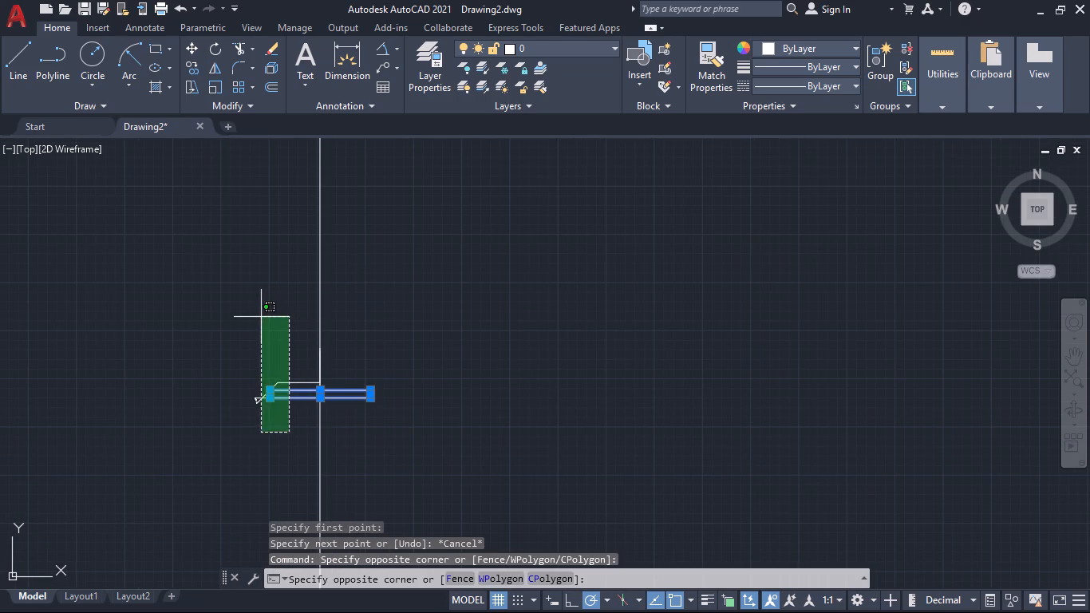
click(261, 316)
key(Delete)
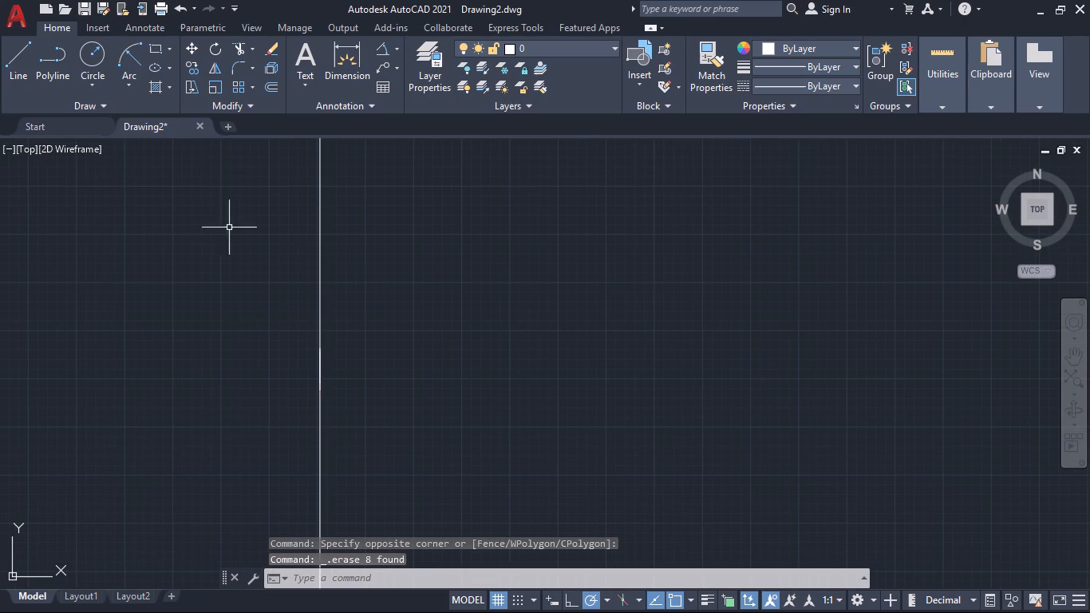
Erase the leftover short vertical segments overlapping the construction line.
click(456, 370)
click(452, 378)
click(319, 374)
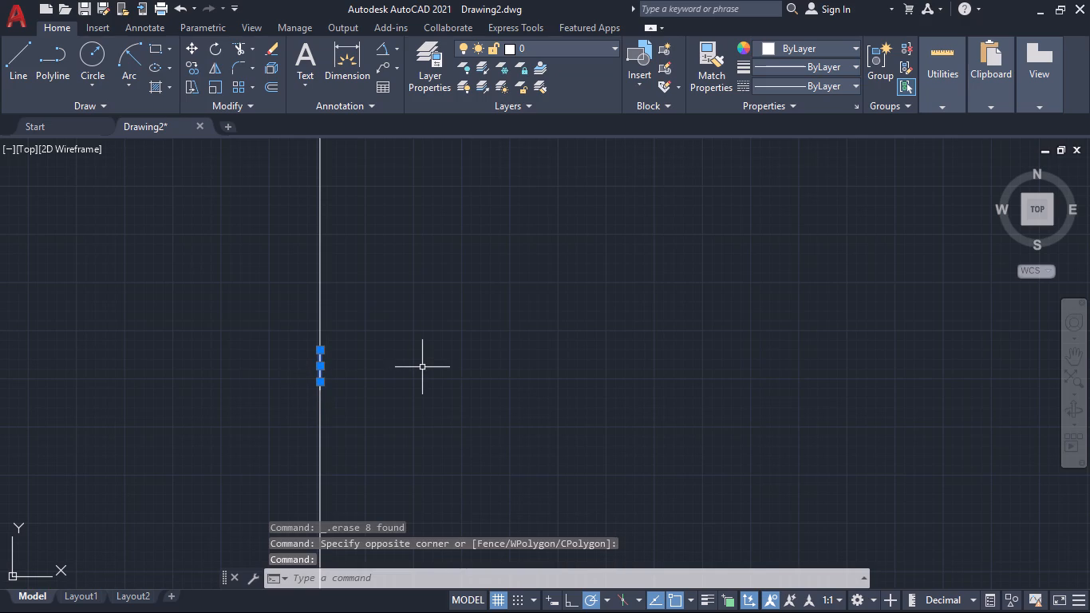
key(Delete)
click(318, 374)
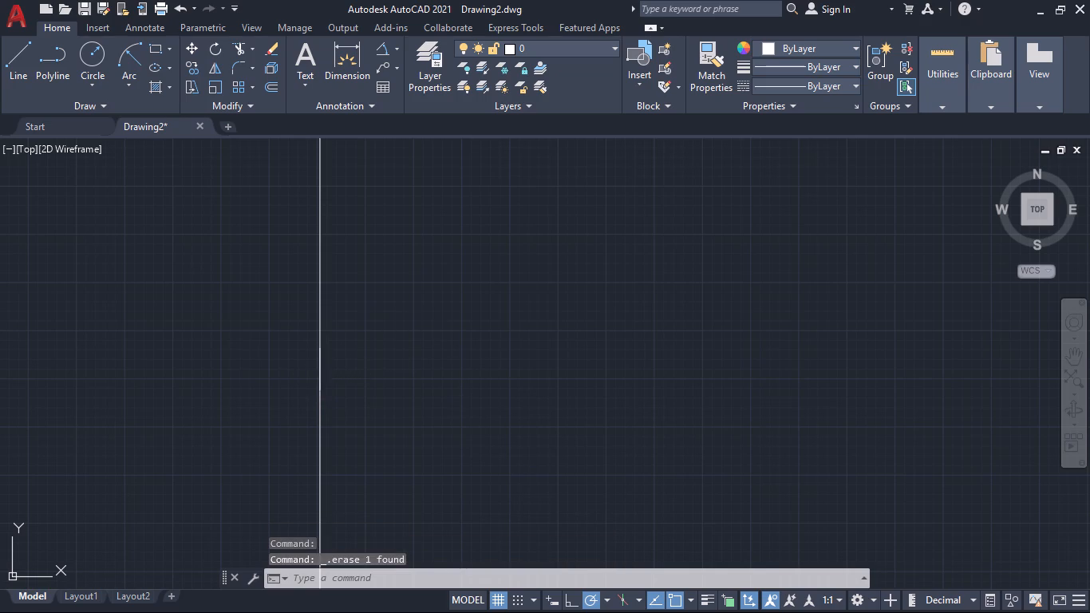
key(Delete)
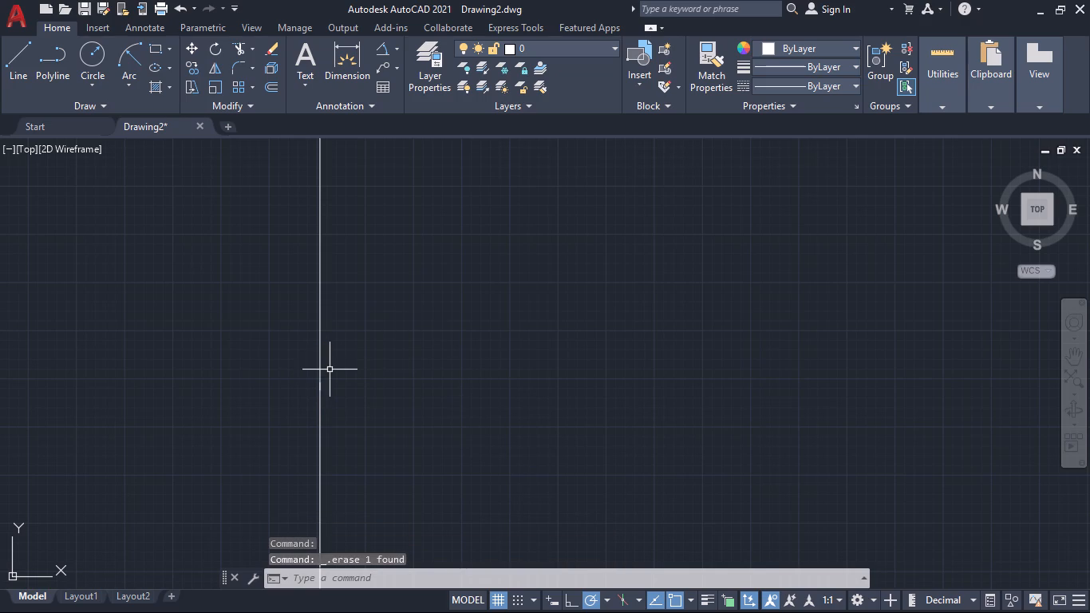
click(318, 382)
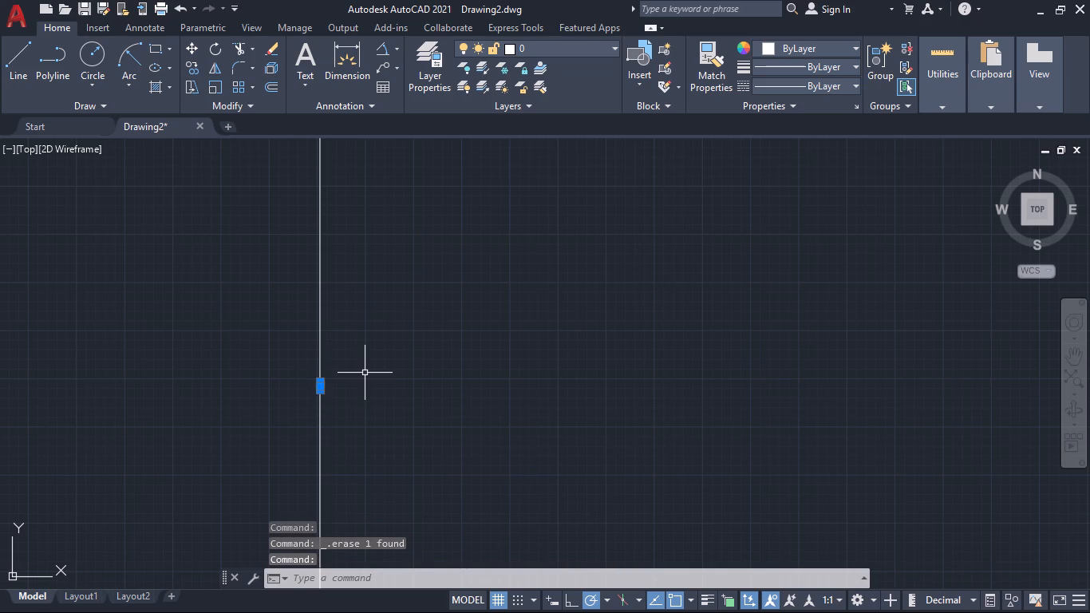
key(Delete)
Check the area around the construction line for leftover objects using selection windows.
click(381, 478)
drag(40, 382, 74, 394)
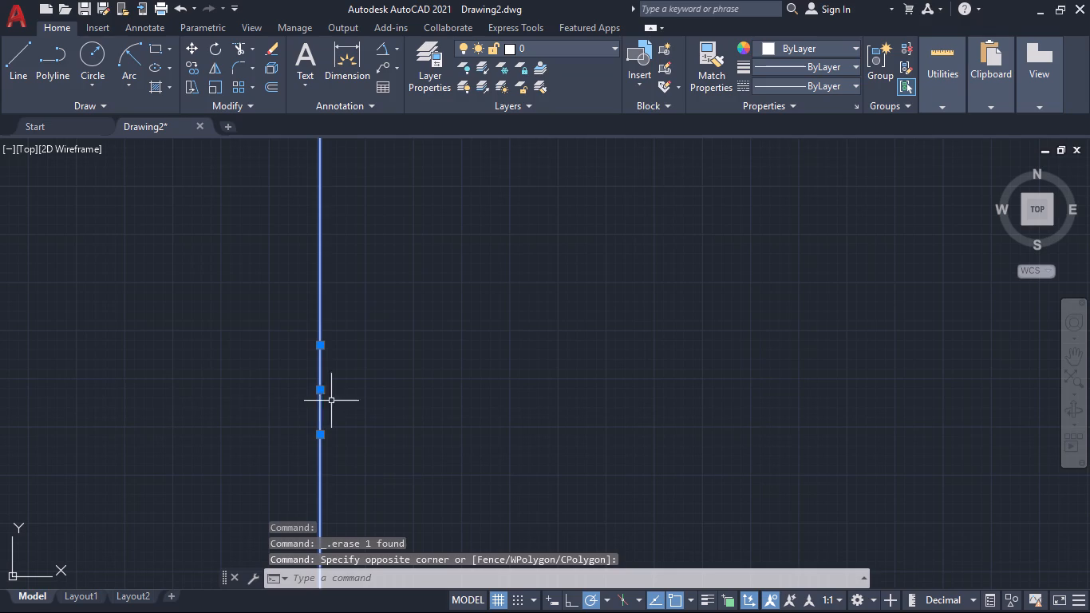
key(Escape)
click(215, 386)
click(534, 390)
click(200, 318)
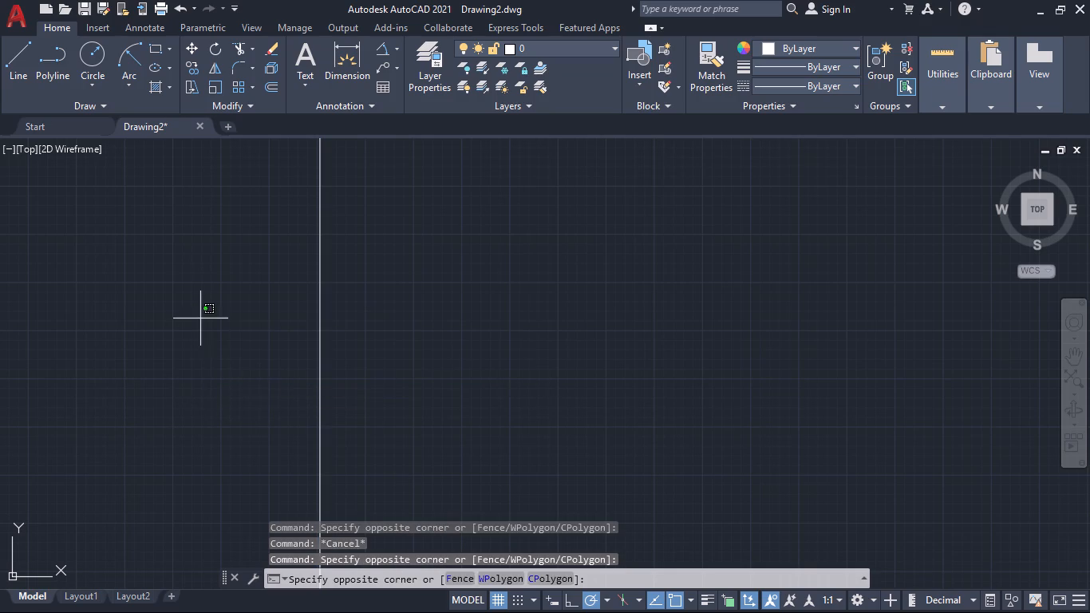
click(418, 519)
drag(168, 143, 192, 174)
click(602, 507)
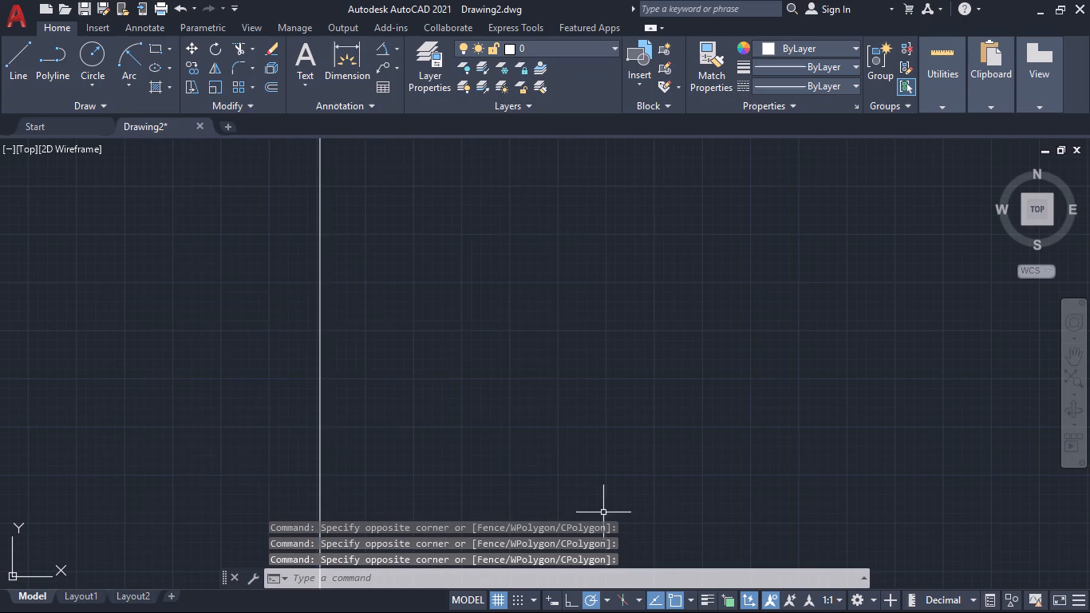
Draw a 15 mm horizontal line going right from the vertical construction line.
scroll(209, 288, down, 1)
middle_drag(209, 288, 274, 314)
click(23, 51)
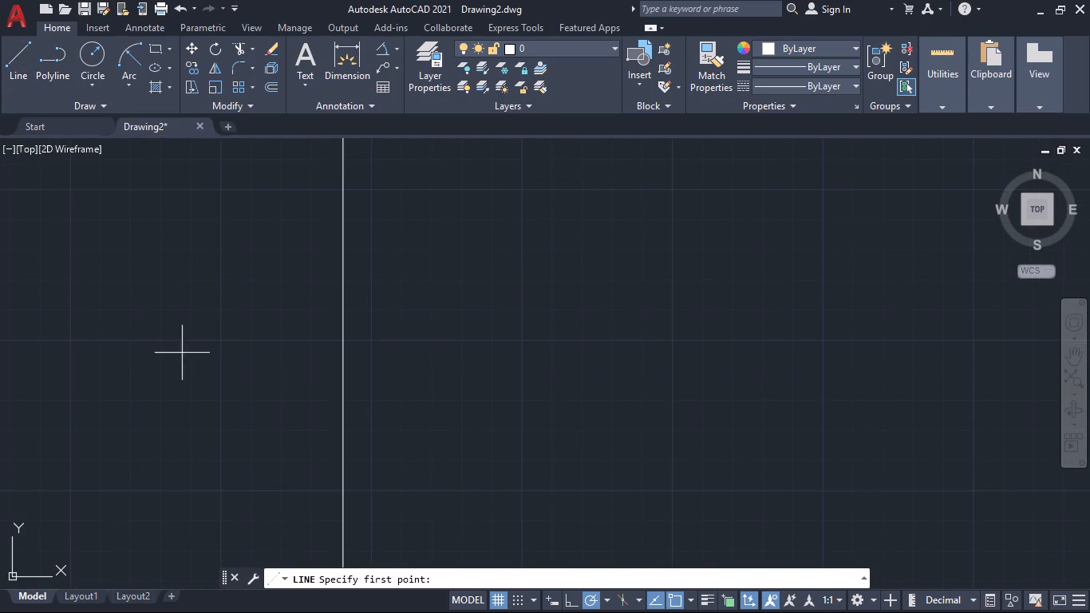
middle_drag(184, 356, 110, 276)
scroll(171, 352, up, 1)
middle_drag(172, 354, 156, 275)
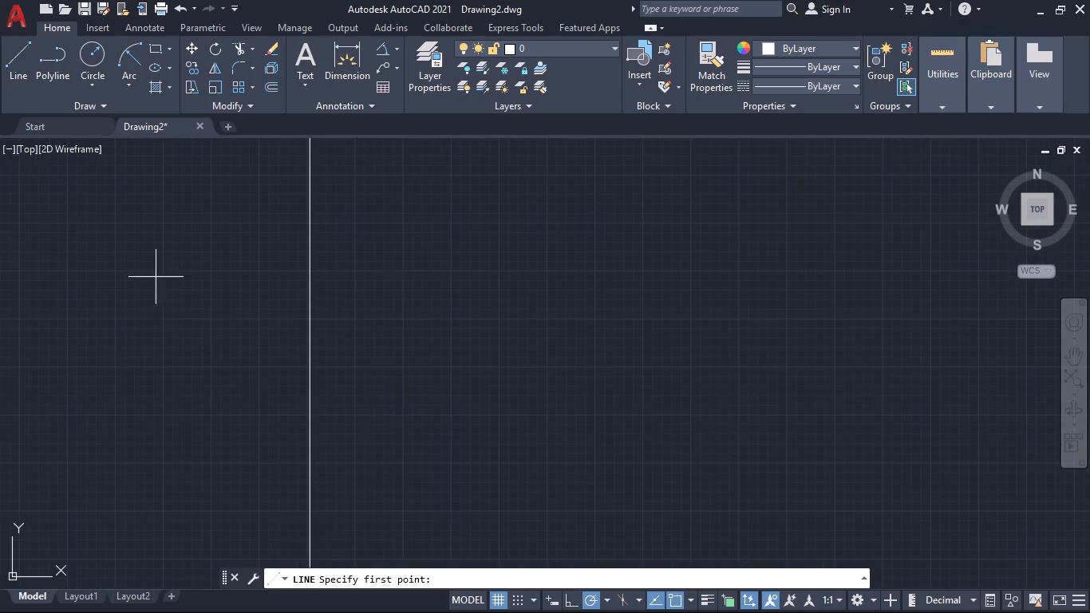
click(309, 429)
scroll(540, 426, down, 4)
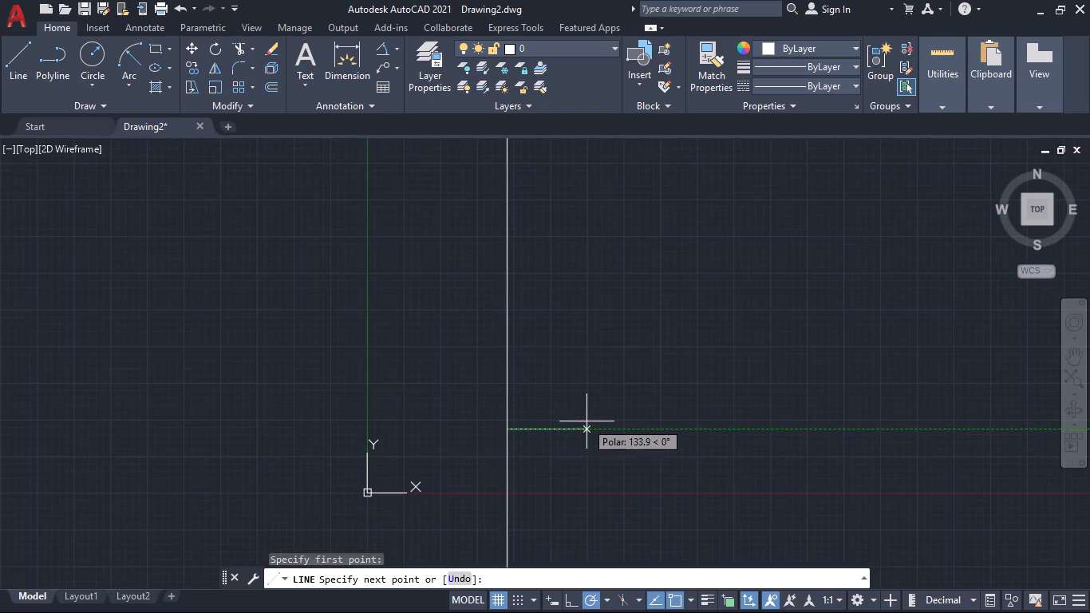
scroll(587, 421, up, 4)
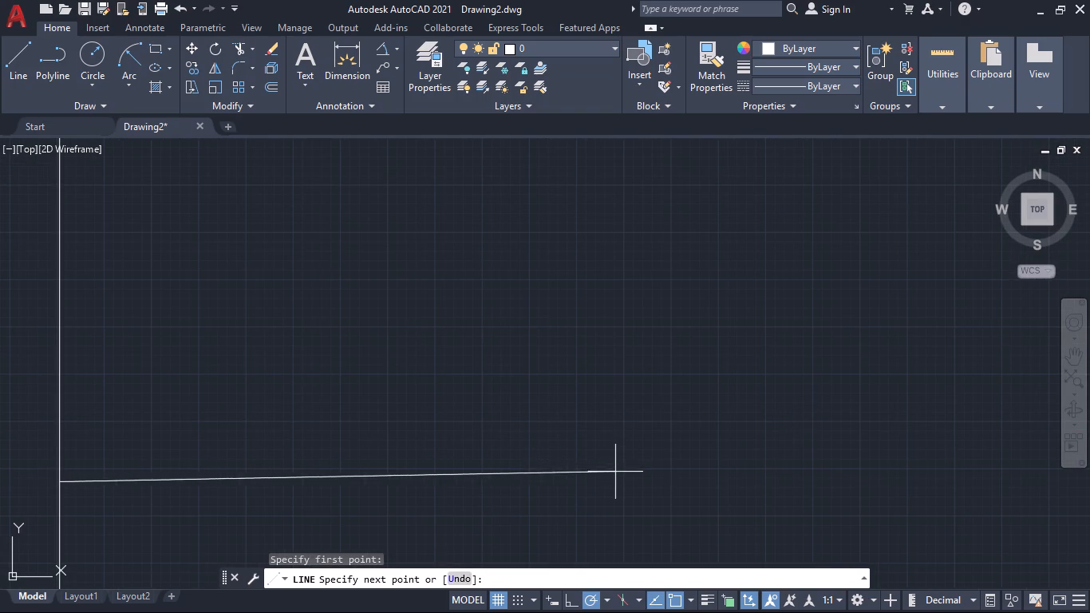
text(15)
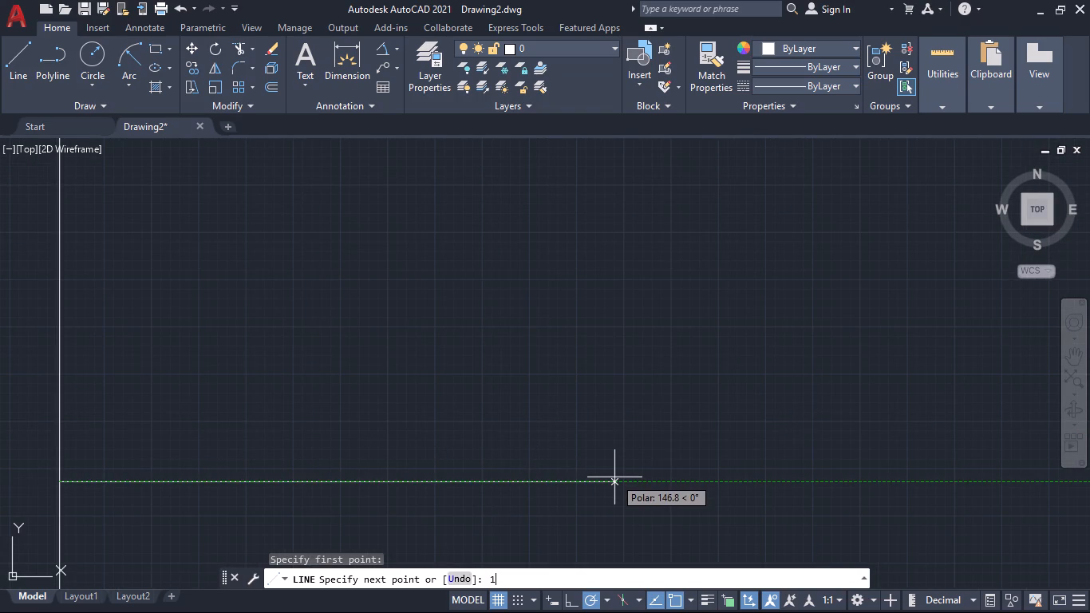
key(Return)
middle_drag(470, 364, 842, 223)
key(space)
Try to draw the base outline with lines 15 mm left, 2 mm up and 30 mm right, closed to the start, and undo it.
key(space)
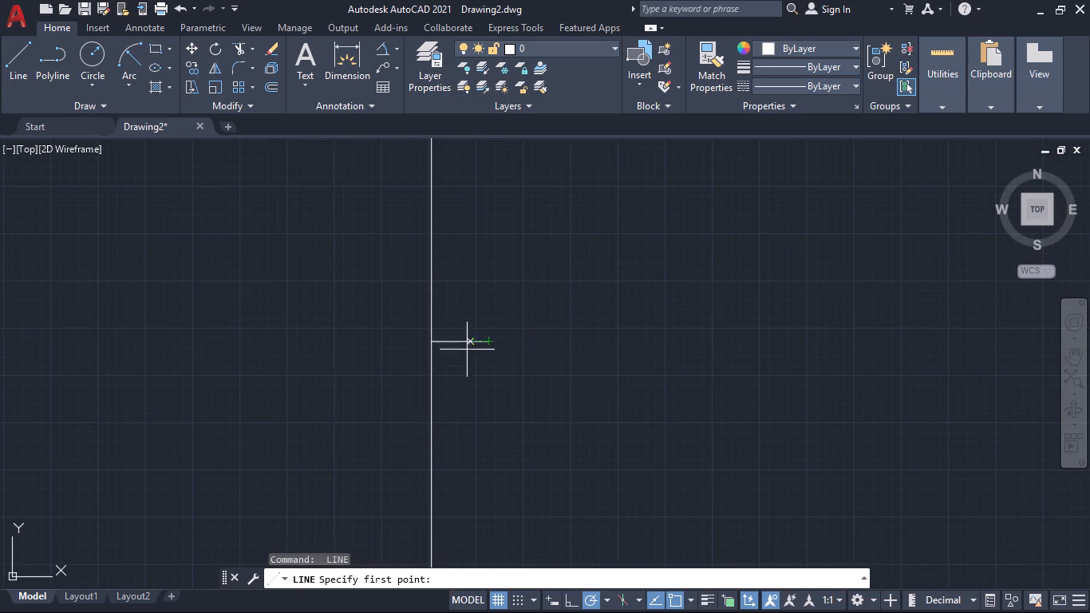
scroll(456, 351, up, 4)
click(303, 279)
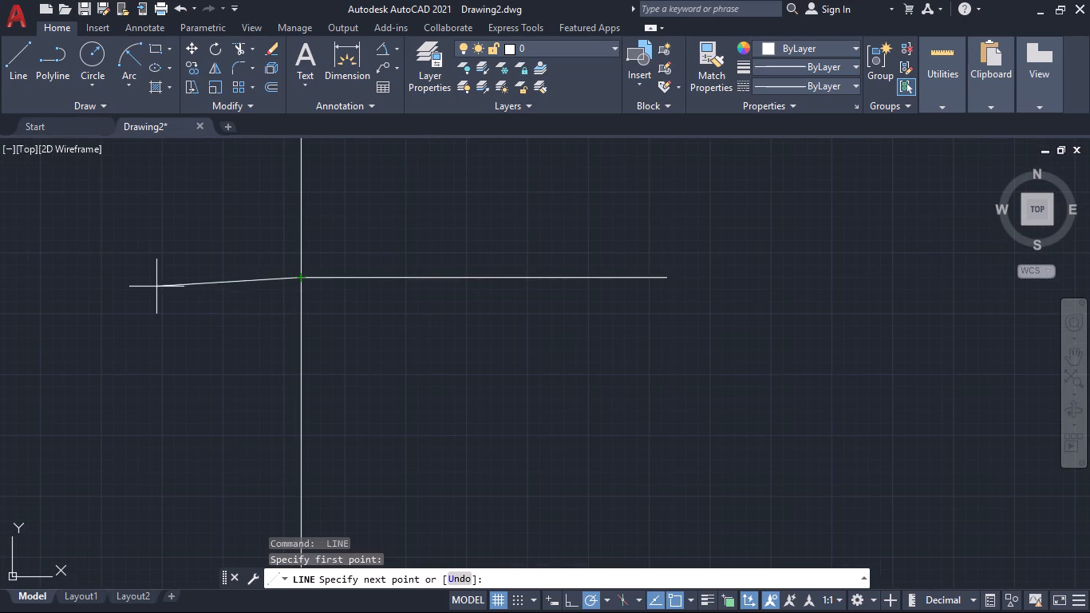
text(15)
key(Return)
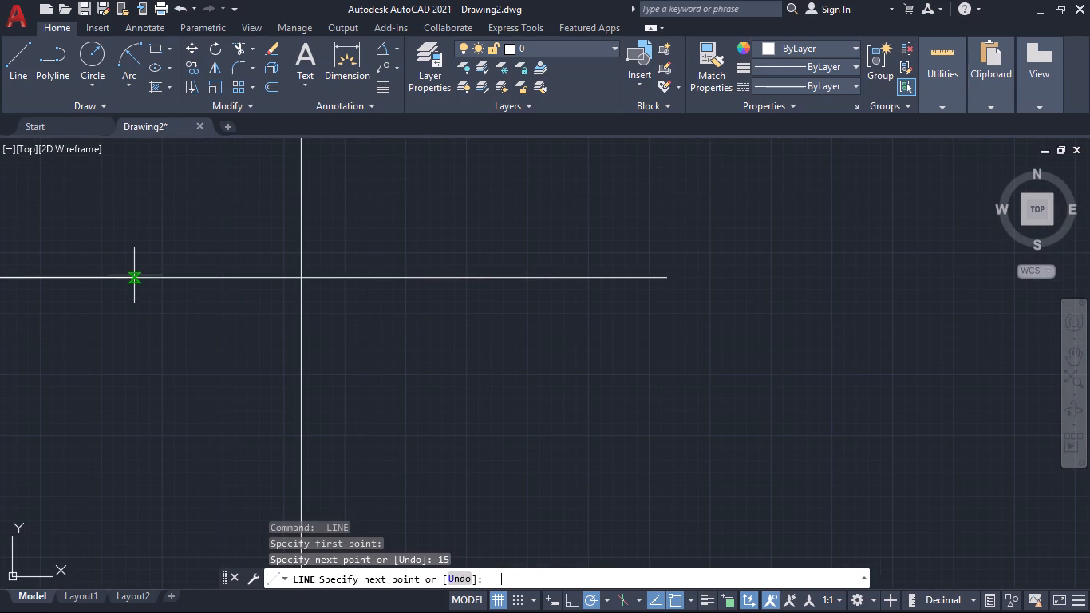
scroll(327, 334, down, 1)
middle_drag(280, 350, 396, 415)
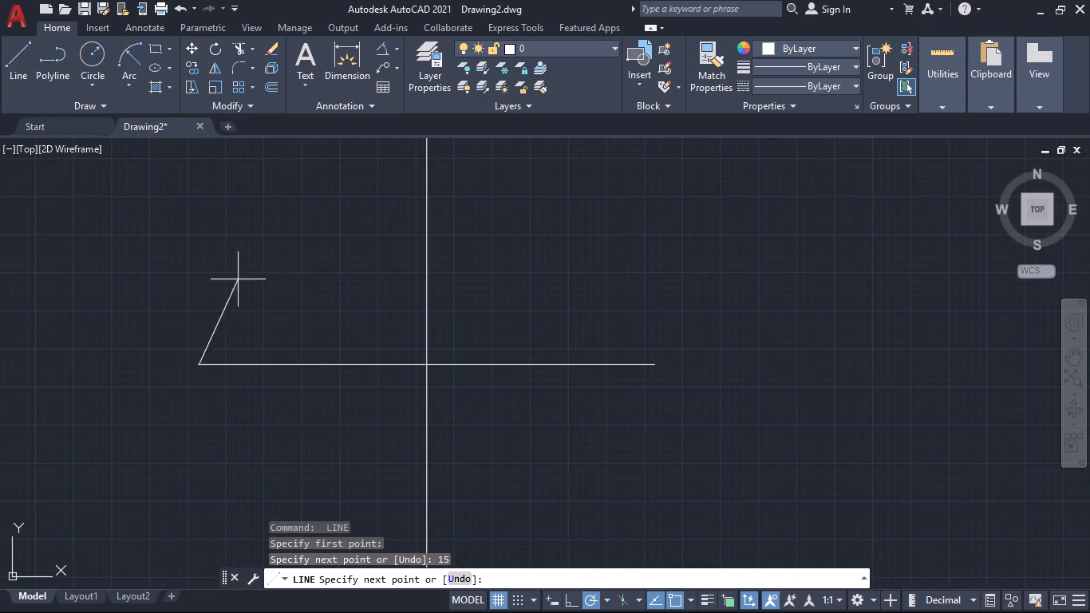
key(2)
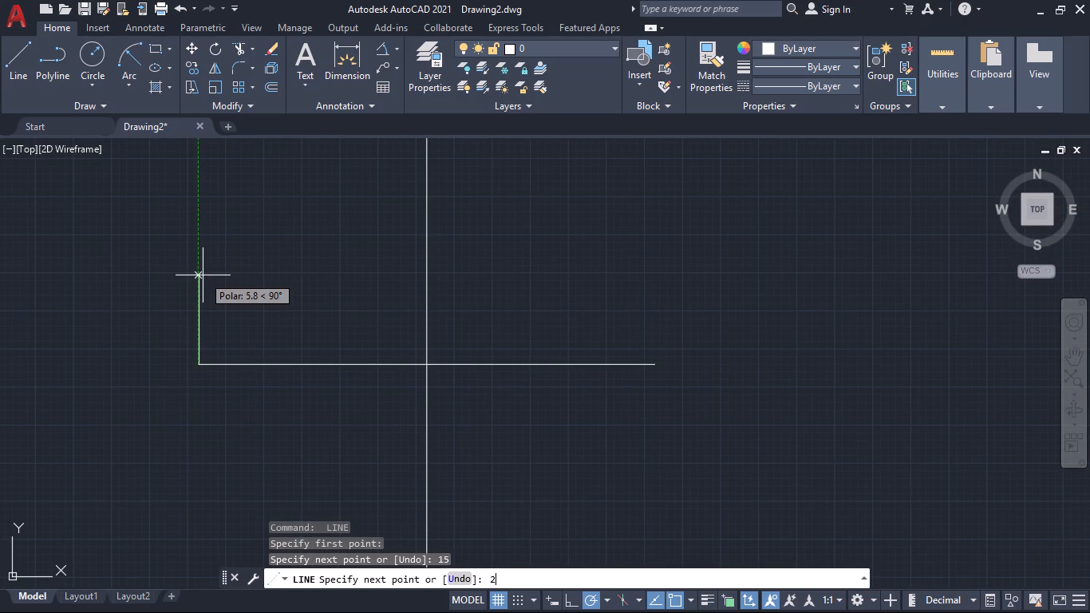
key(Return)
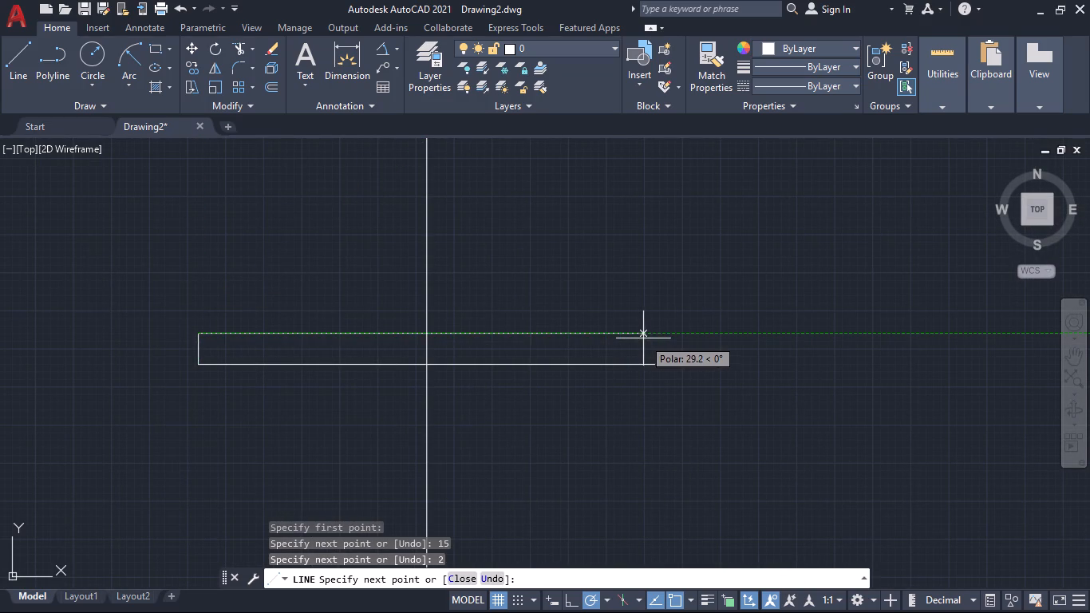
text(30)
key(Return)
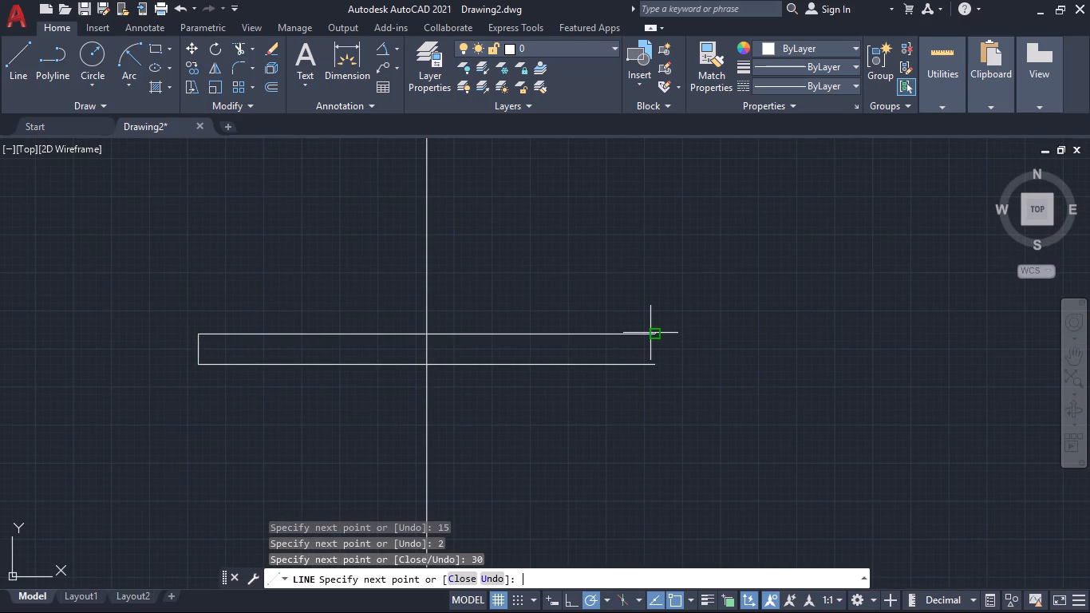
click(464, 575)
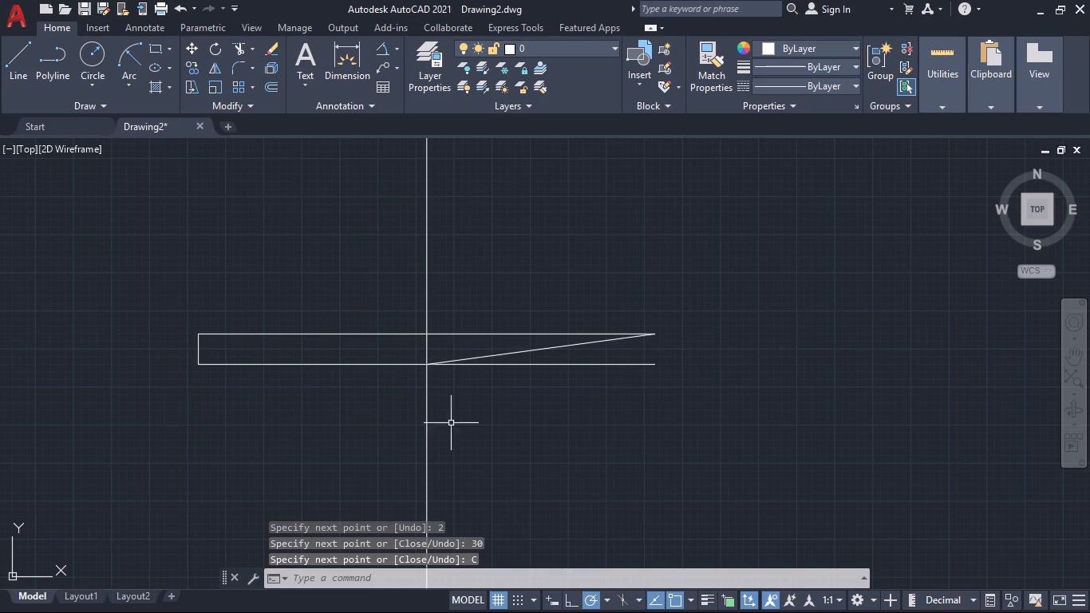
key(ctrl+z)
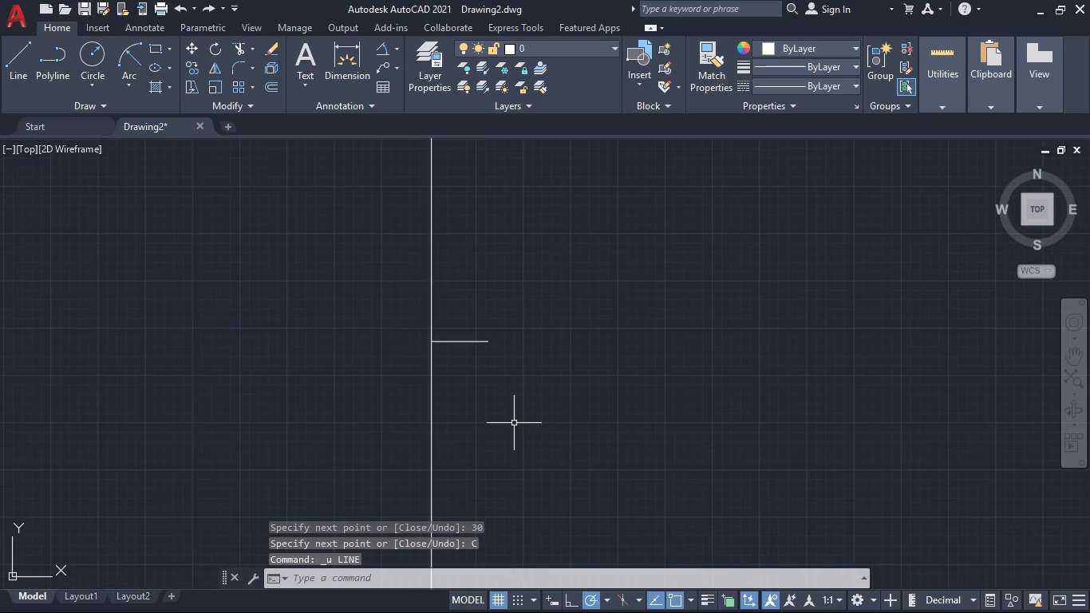
Draw a 2 mm vertical line upward from the outer end of the 15 mm base line.
scroll(393, 359, up, 4)
middle_drag(404, 360, 228, 441)
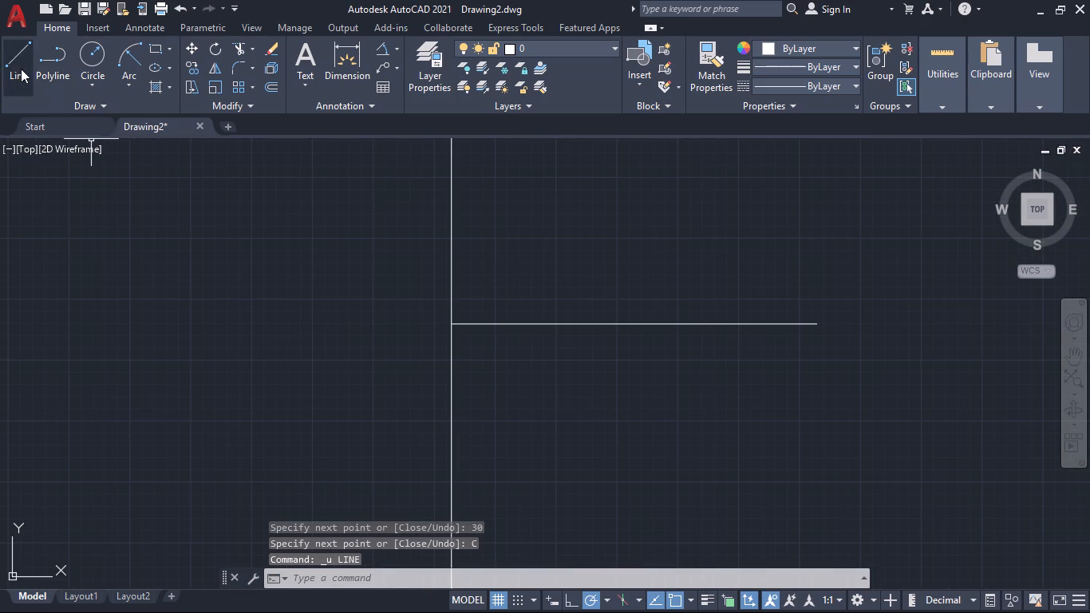
click(19, 65)
click(813, 324)
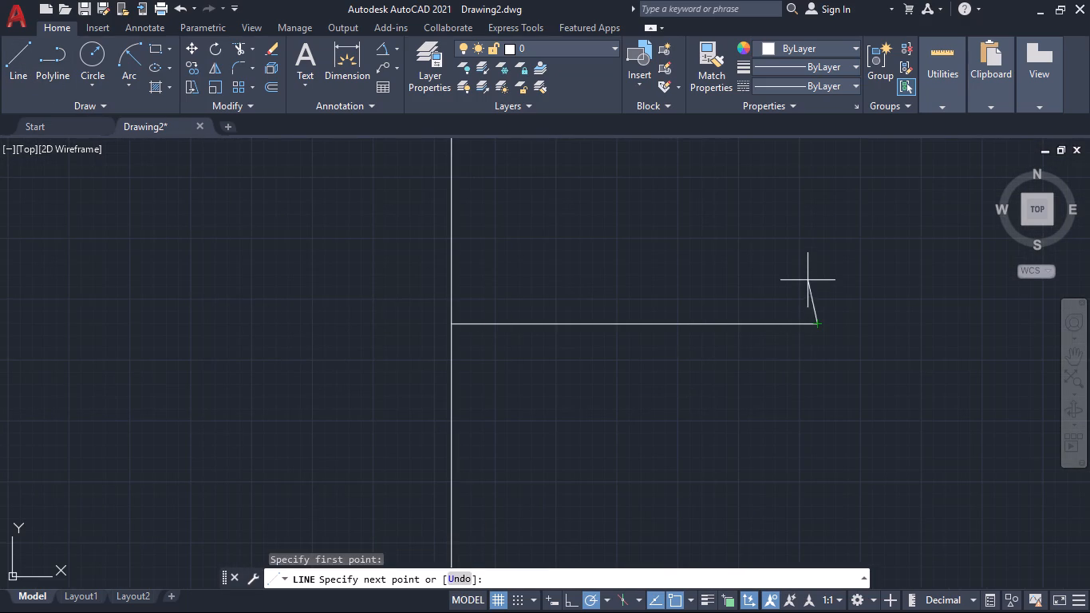
key(2)
key(Return)
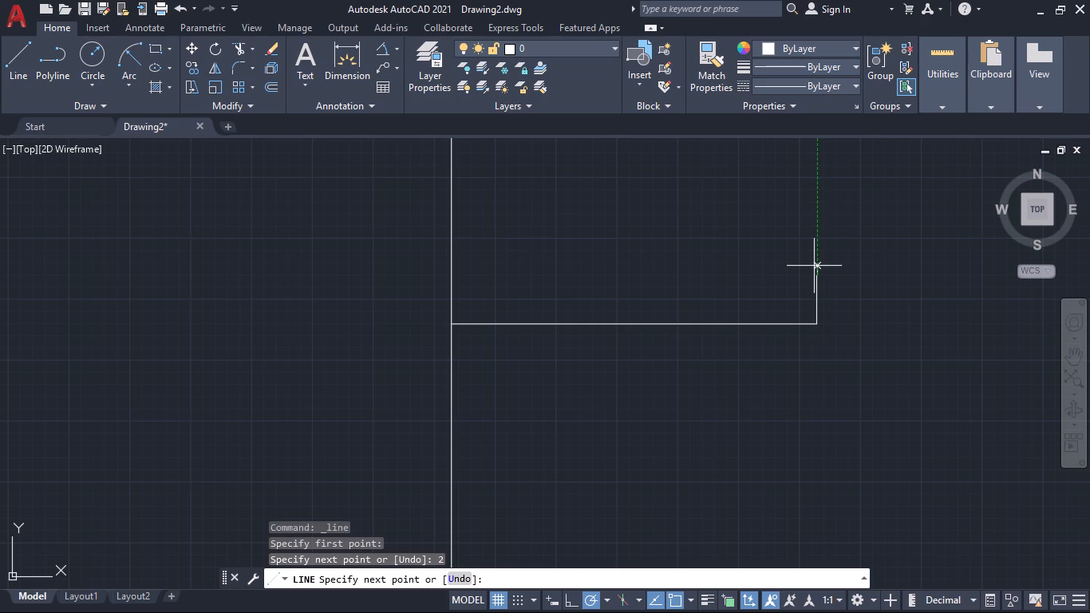
Continue with a 315° diagonal about 3.4 mm long, a line back to the base corner, and a short horizontal extension outward.
click(875, 337)
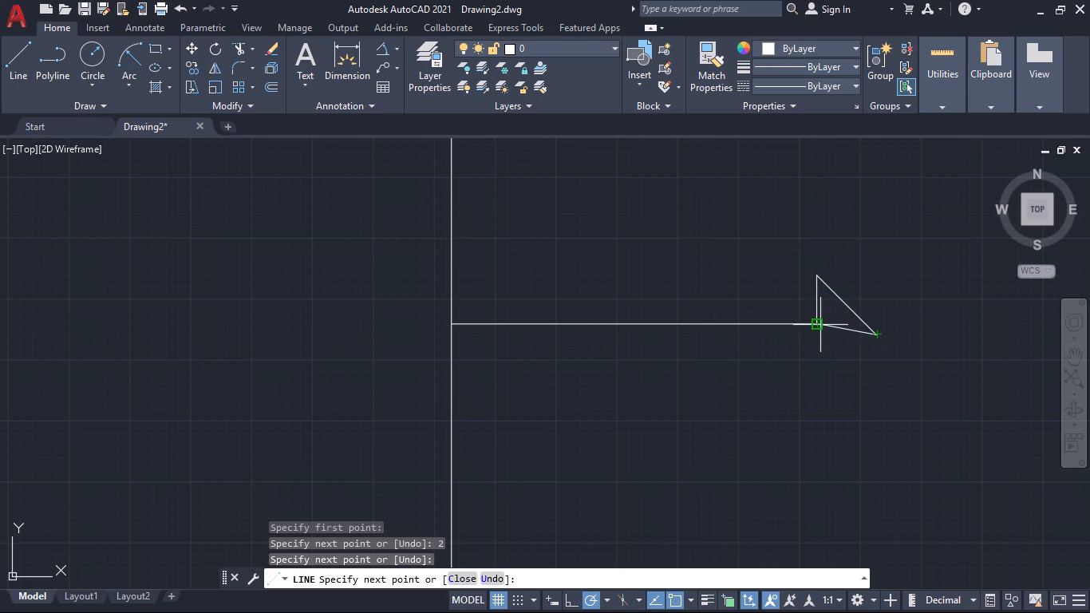
click(818, 322)
click(899, 316)
key(space)
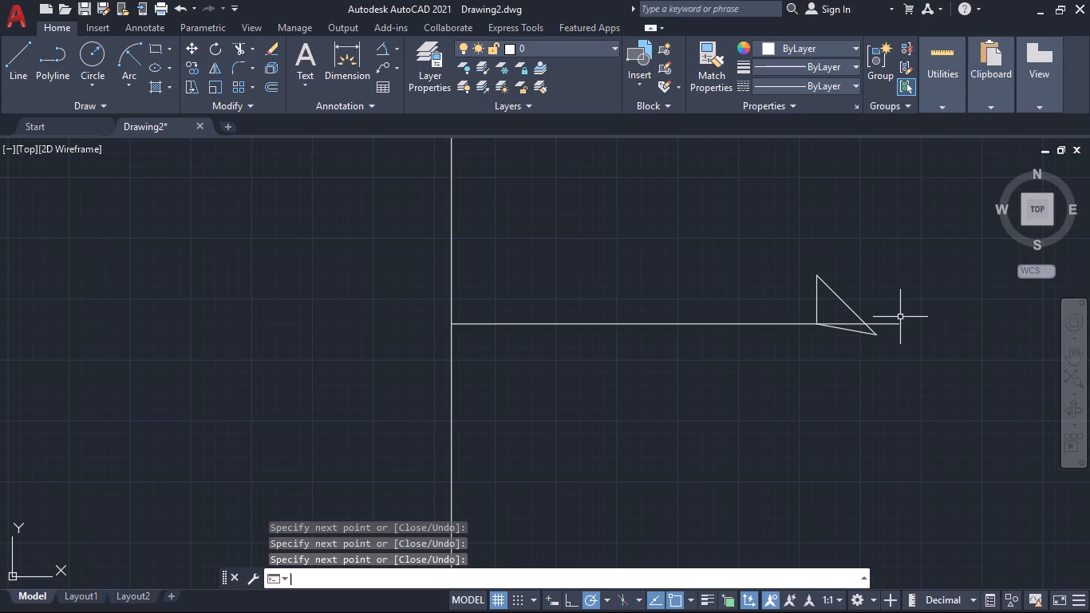
Complete the base rectangle with a 30 mm top edge, a 2 mm left side and a bottom edge back to the construction line.
key(space)
middle_drag(693, 281, 698, 330)
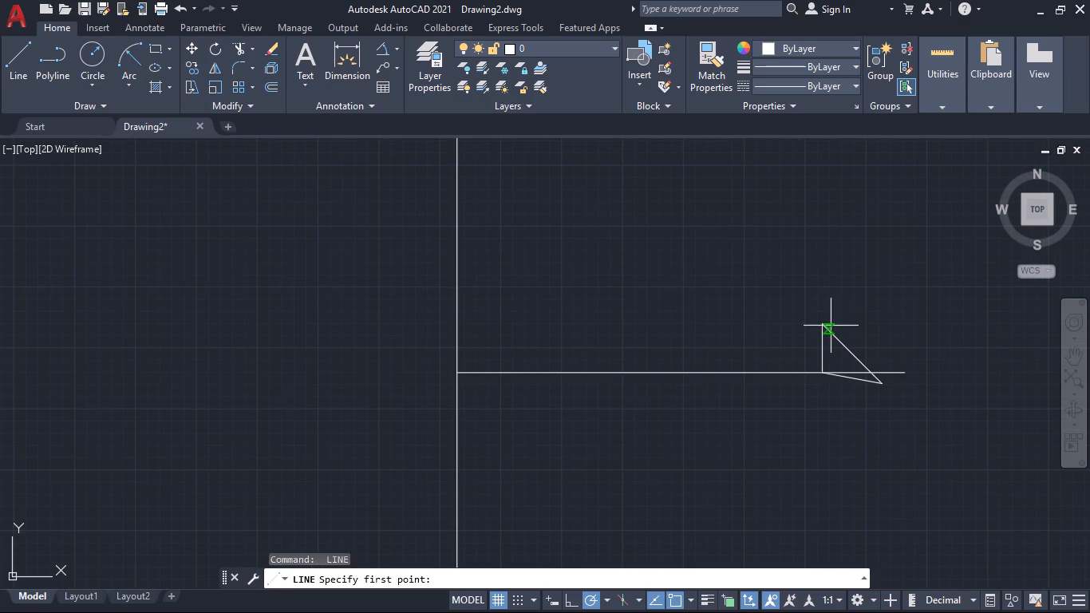
click(825, 326)
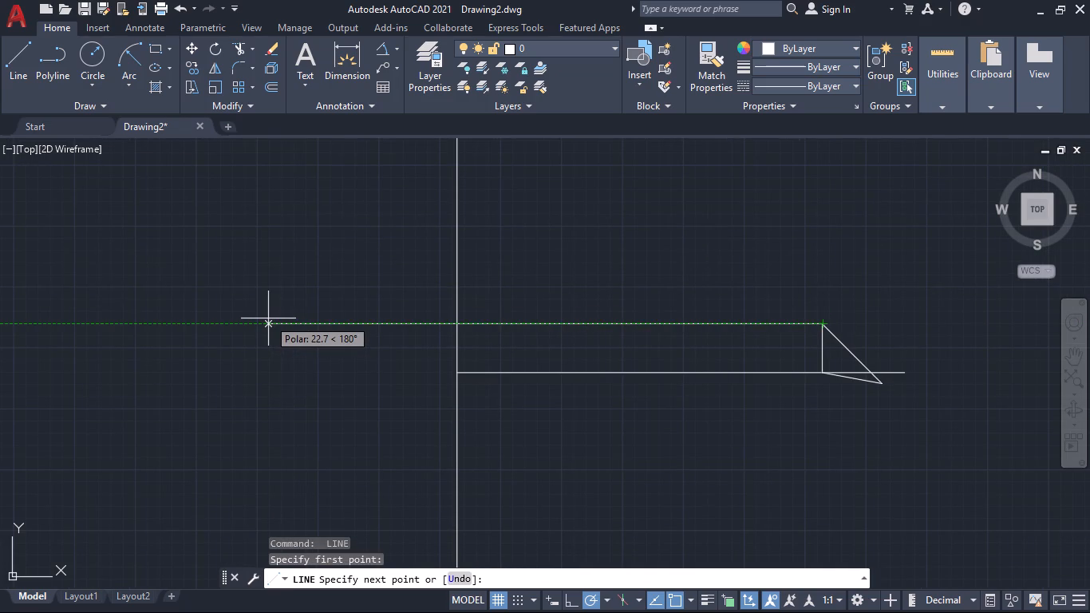
text(30)
key(Return)
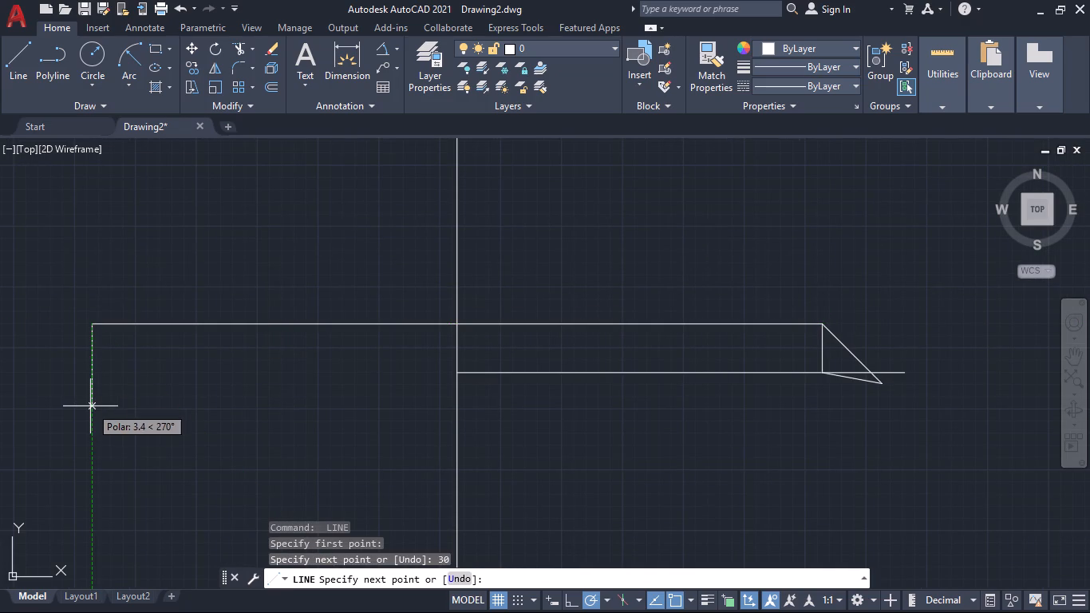
key(2)
key(Return)
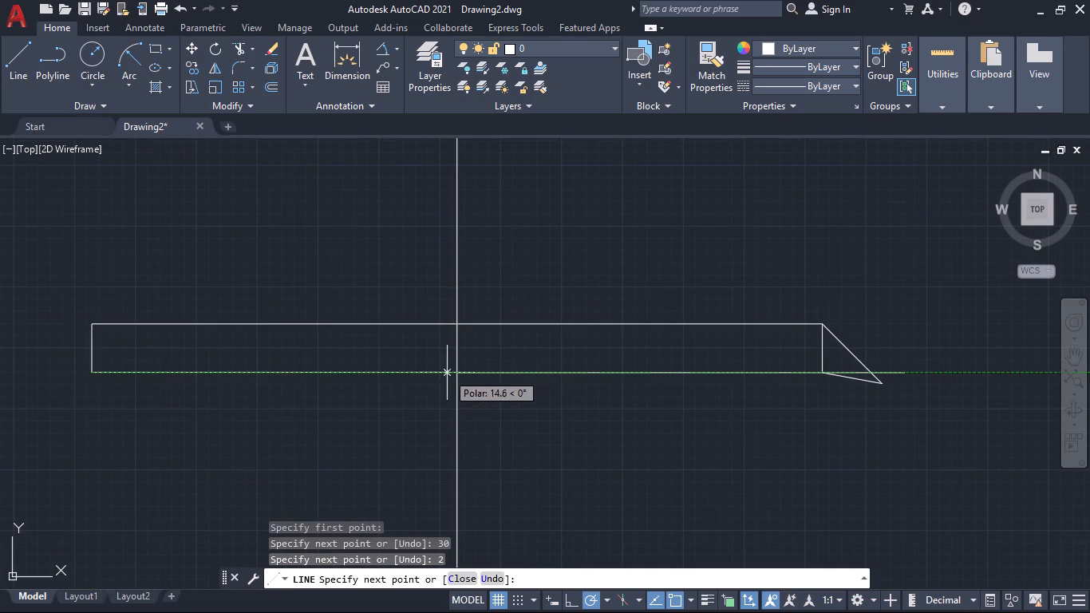
click(454, 373)
key(space)
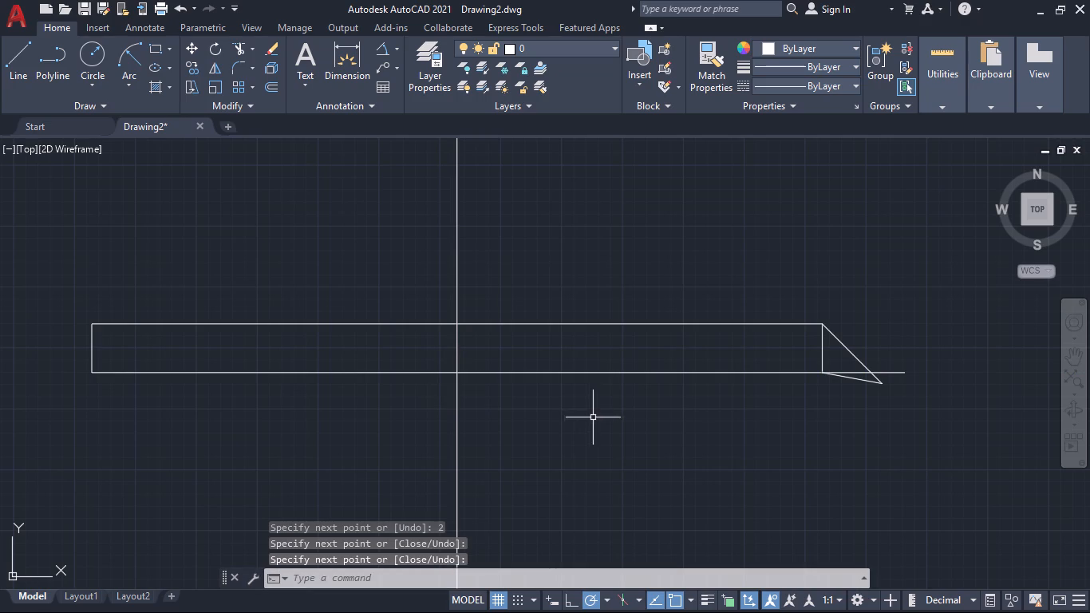
Draw a 2 mm vertical line up from the rectangle's top at the construction line, continuing horizontally right past the rectangle's end.
middle_drag(593, 413, 548, 440)
middle_click(542, 434)
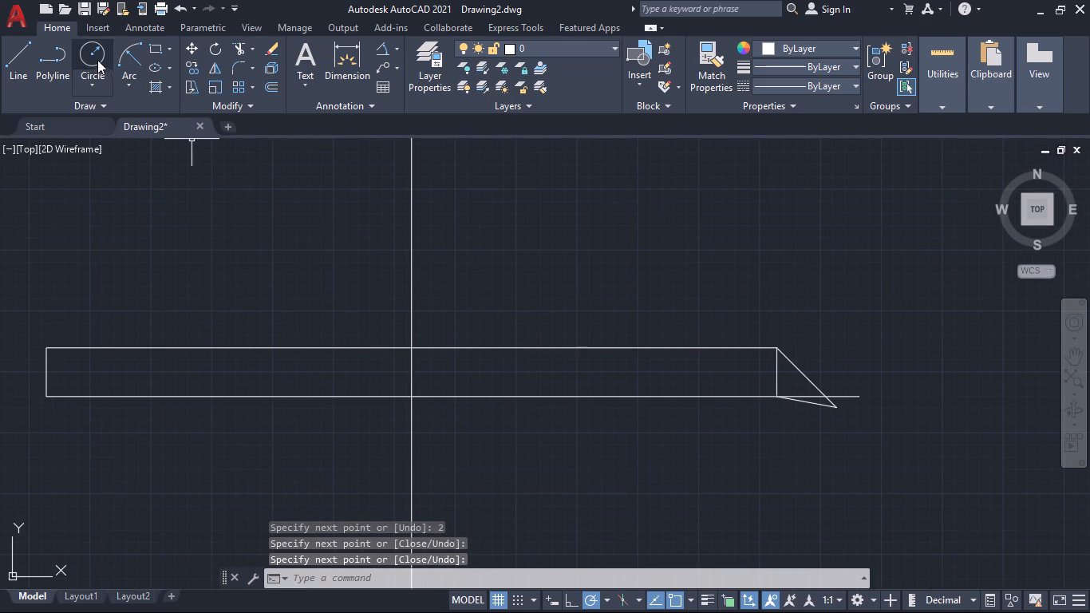
click(9, 47)
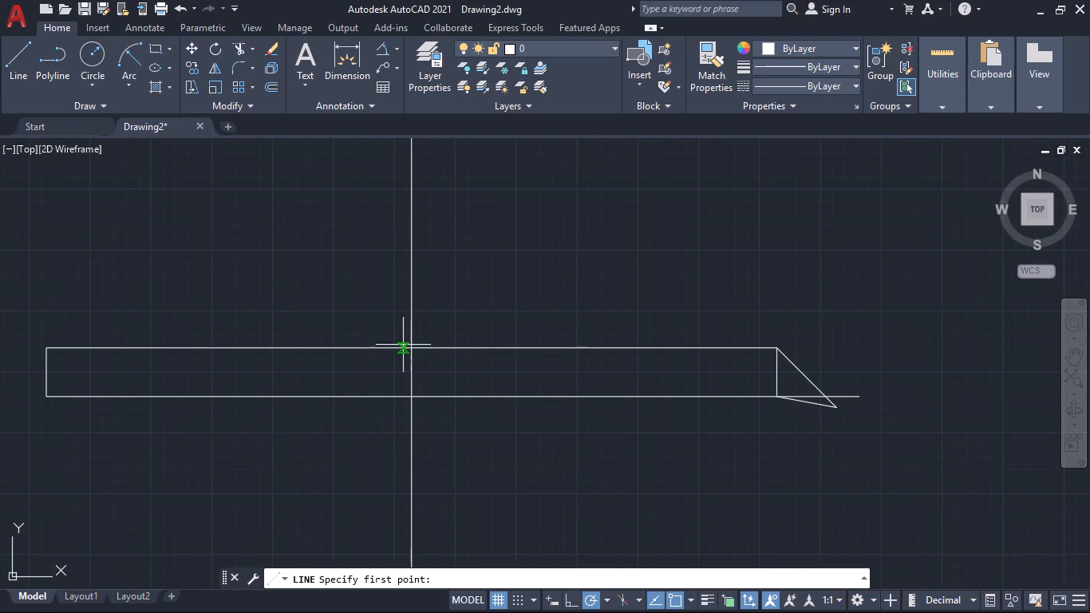
click(412, 347)
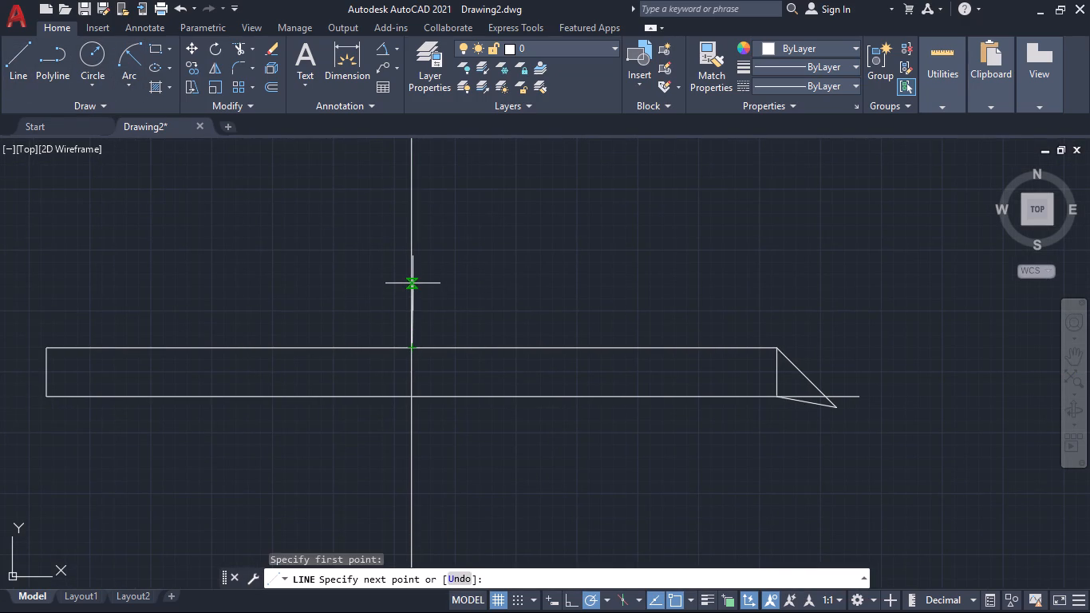
key(2)
key(Return)
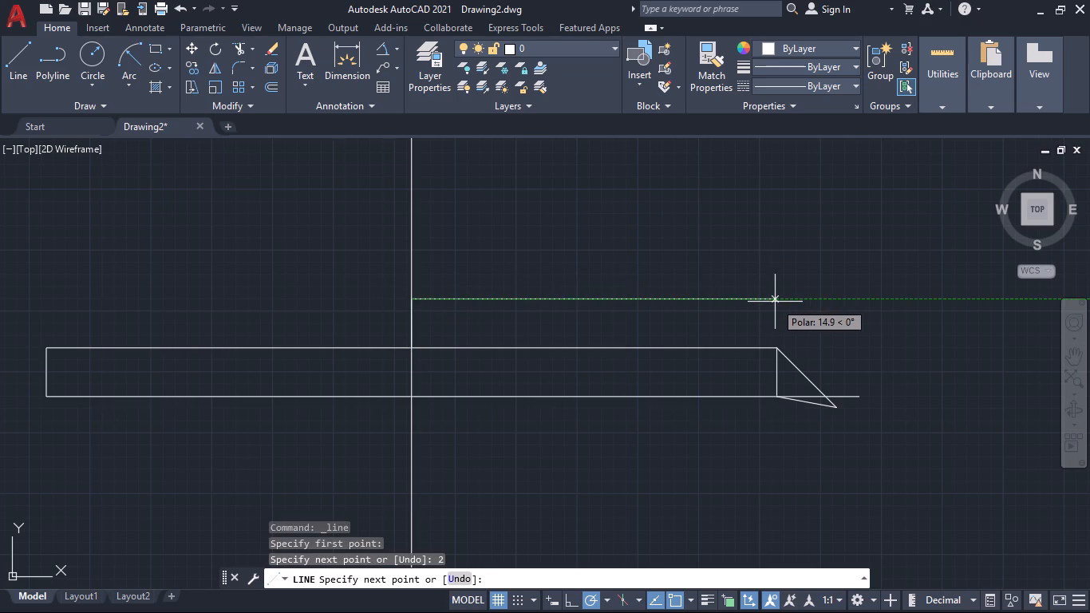
click(817, 300)
key(space)
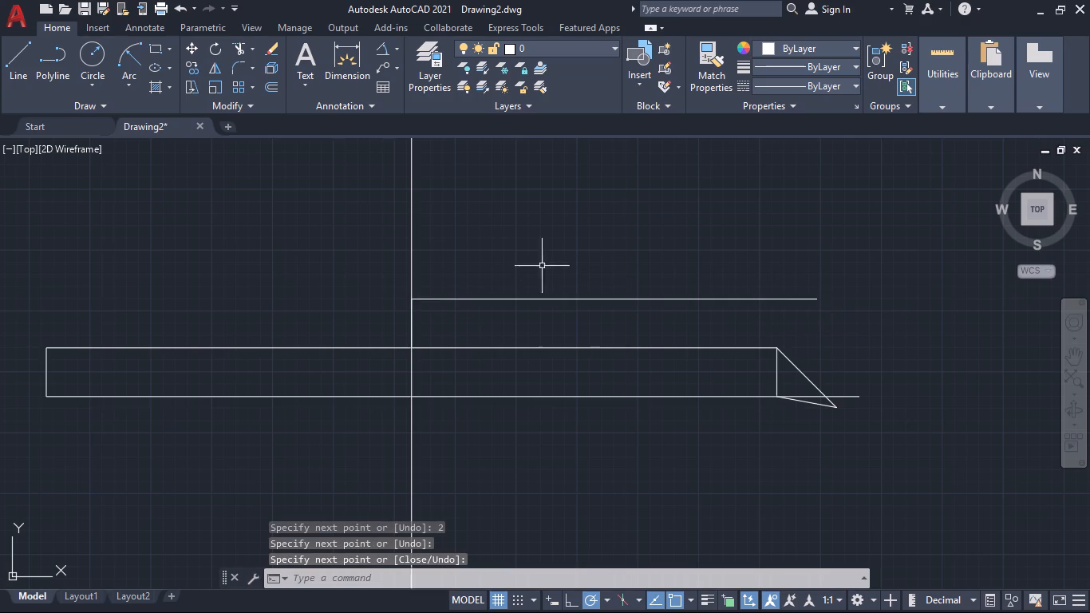
Extend the diagonal up through the rectangle's corner to meet the upper horizontal line.
click(239, 45)
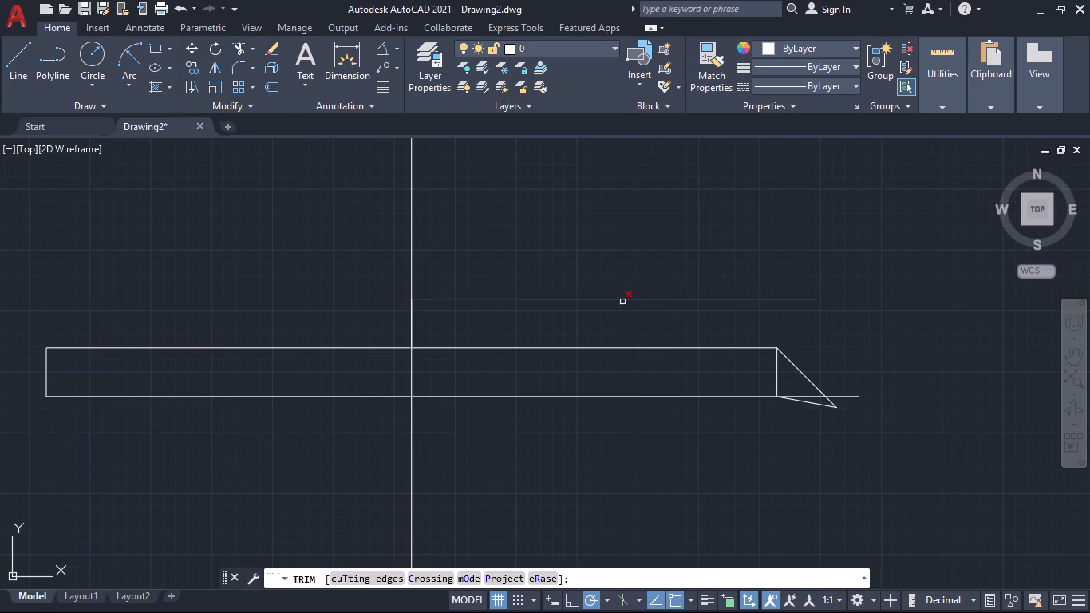
shift+click(820, 365)
shift+click(793, 379)
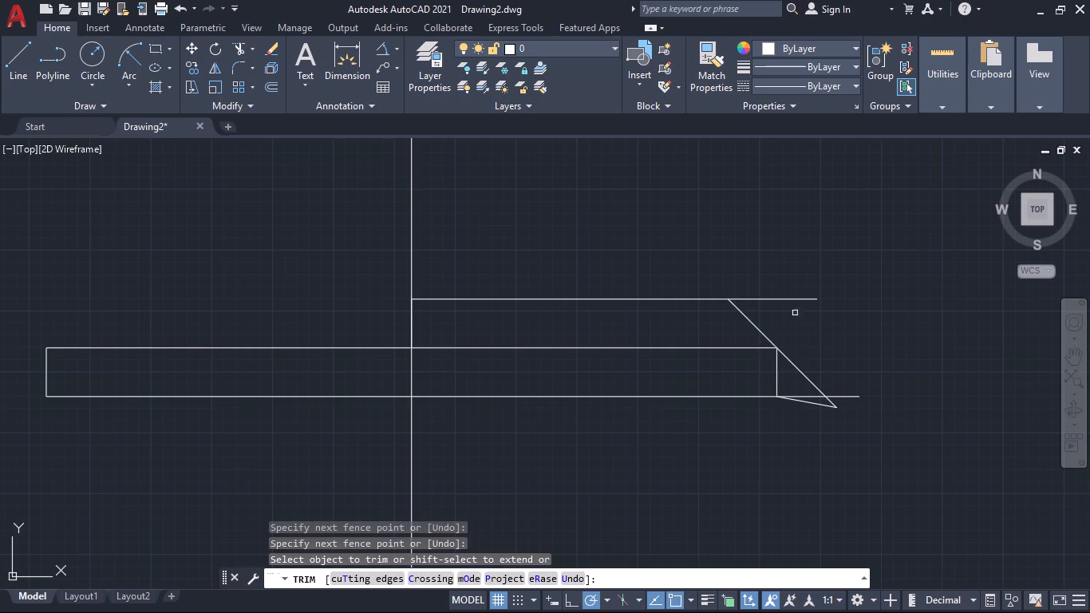
Trim away the upper horizontal line on both sides of the diagonal's upper end.
click(795, 313)
click(741, 279)
click(646, 279)
click(620, 311)
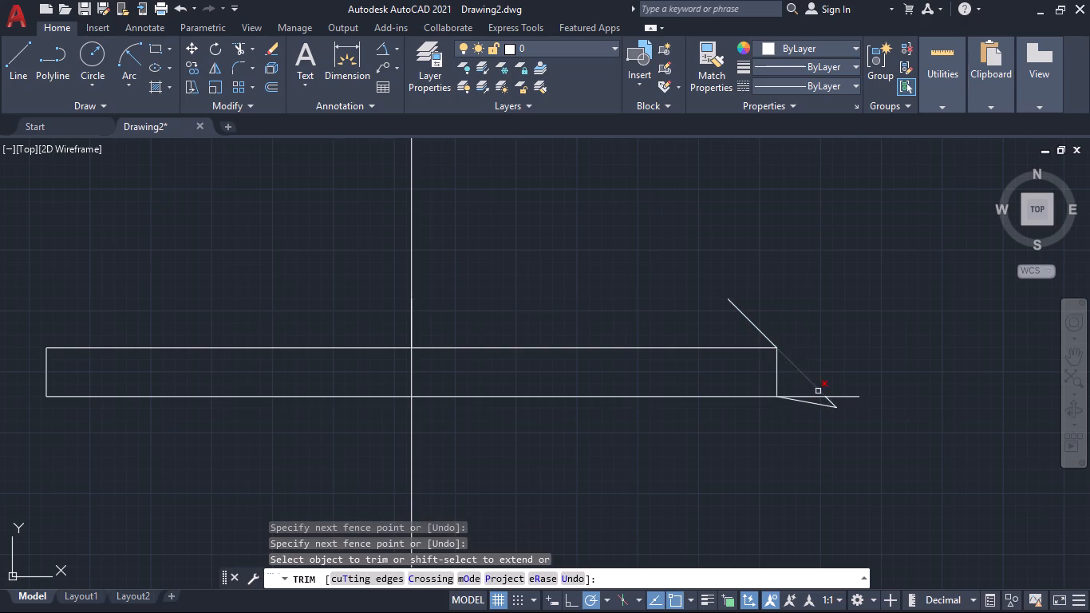
Trim the sloping return line, the horizontal overhang and the diagonal's tail below the base line.
click(801, 388)
click(798, 389)
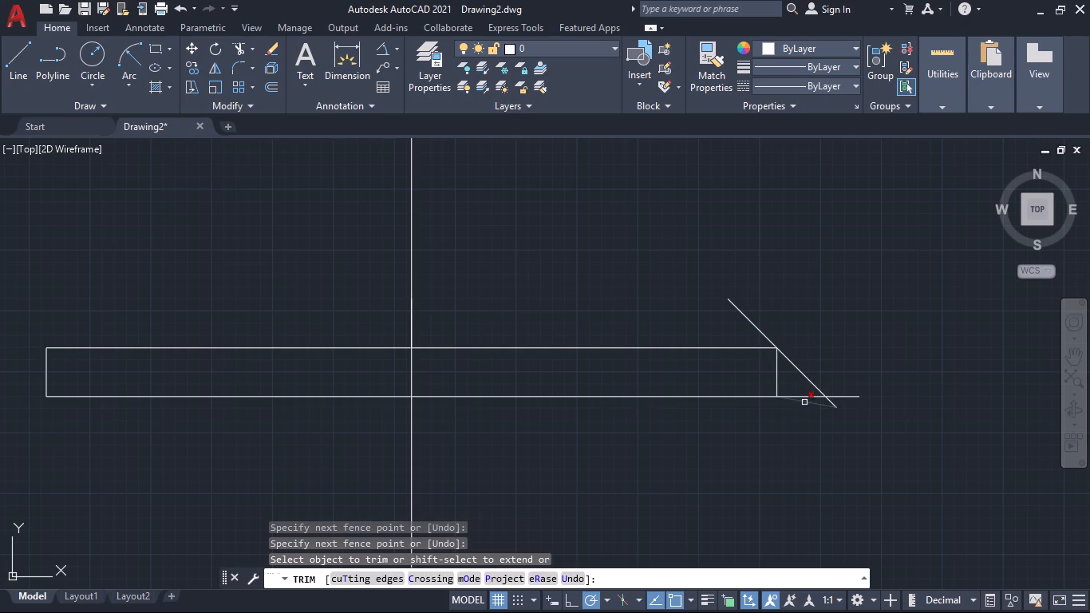
click(805, 402)
click(841, 404)
click(860, 373)
click(854, 378)
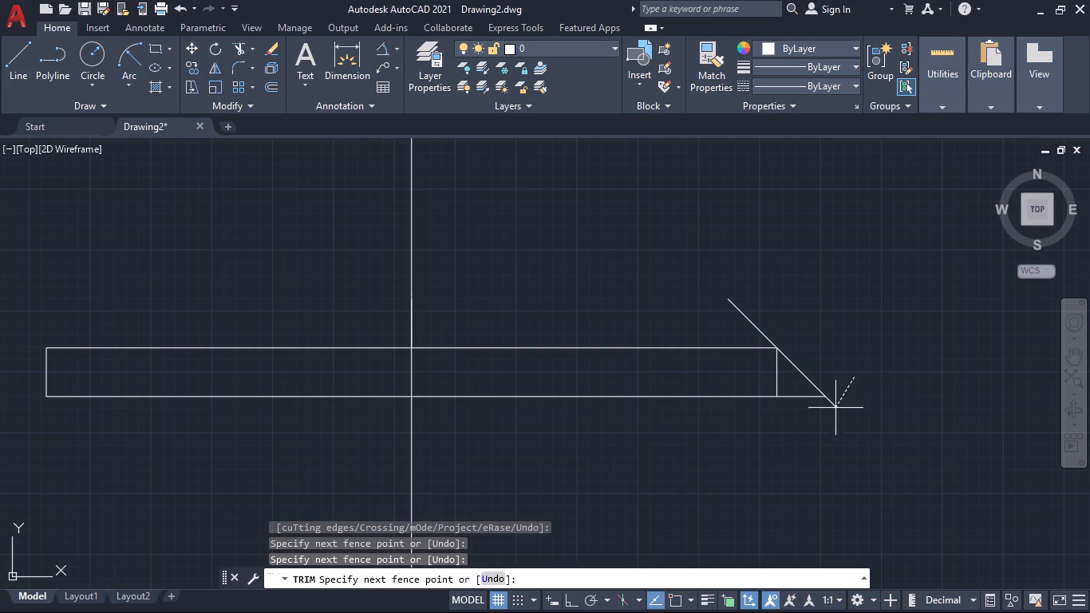
click(834, 412)
middle_drag(776, 437, 811, 467)
middle_drag(806, 464, 806, 444)
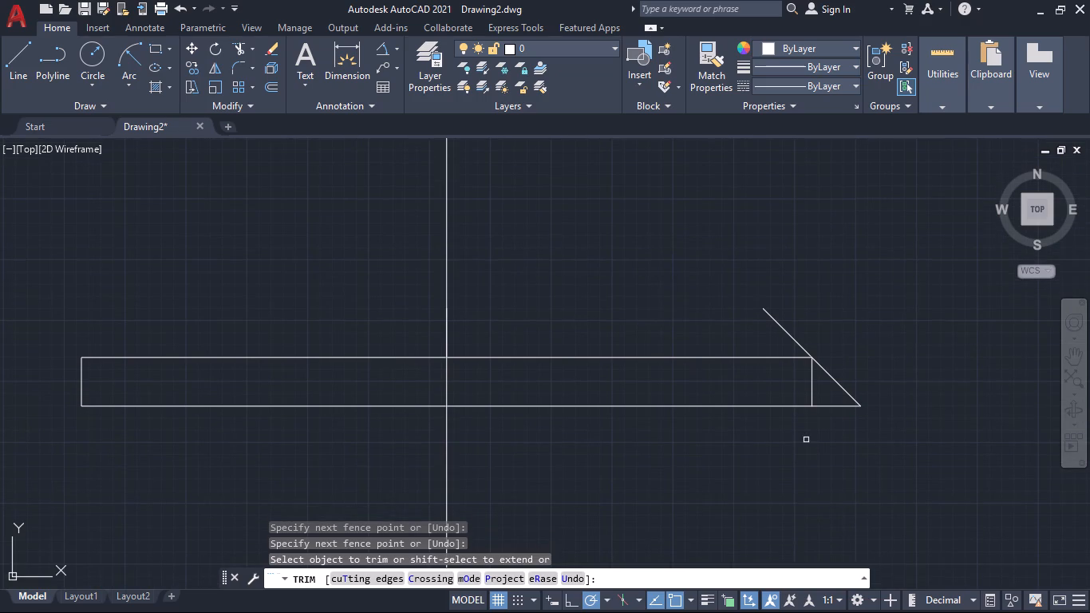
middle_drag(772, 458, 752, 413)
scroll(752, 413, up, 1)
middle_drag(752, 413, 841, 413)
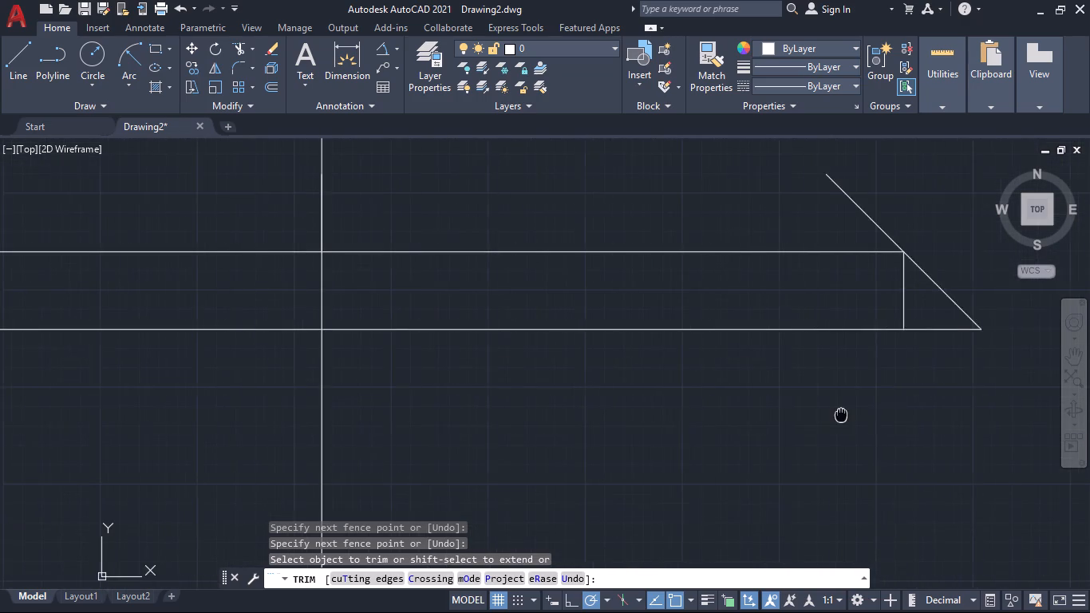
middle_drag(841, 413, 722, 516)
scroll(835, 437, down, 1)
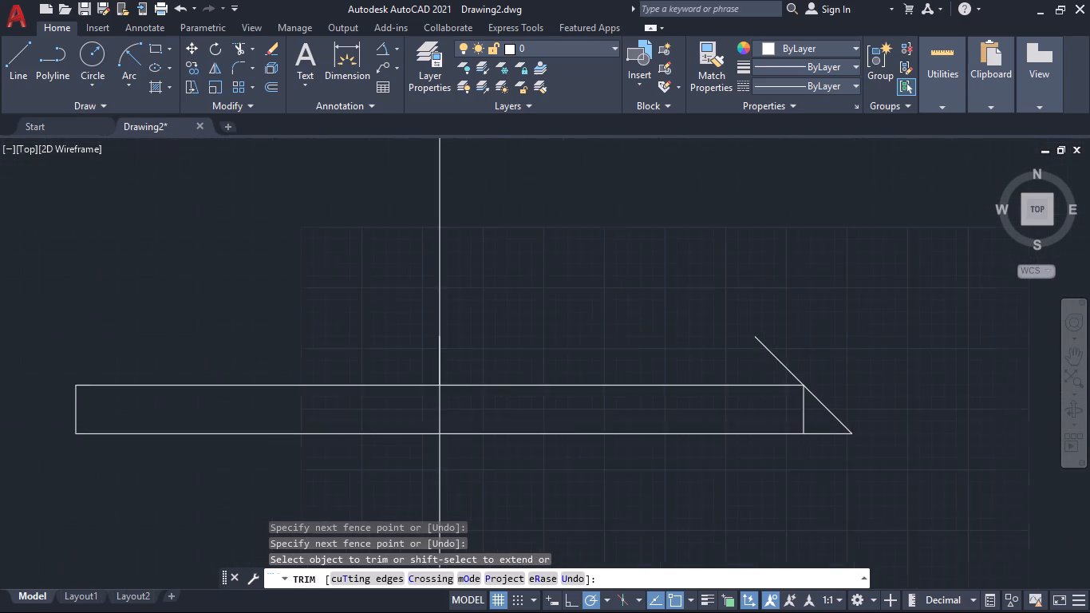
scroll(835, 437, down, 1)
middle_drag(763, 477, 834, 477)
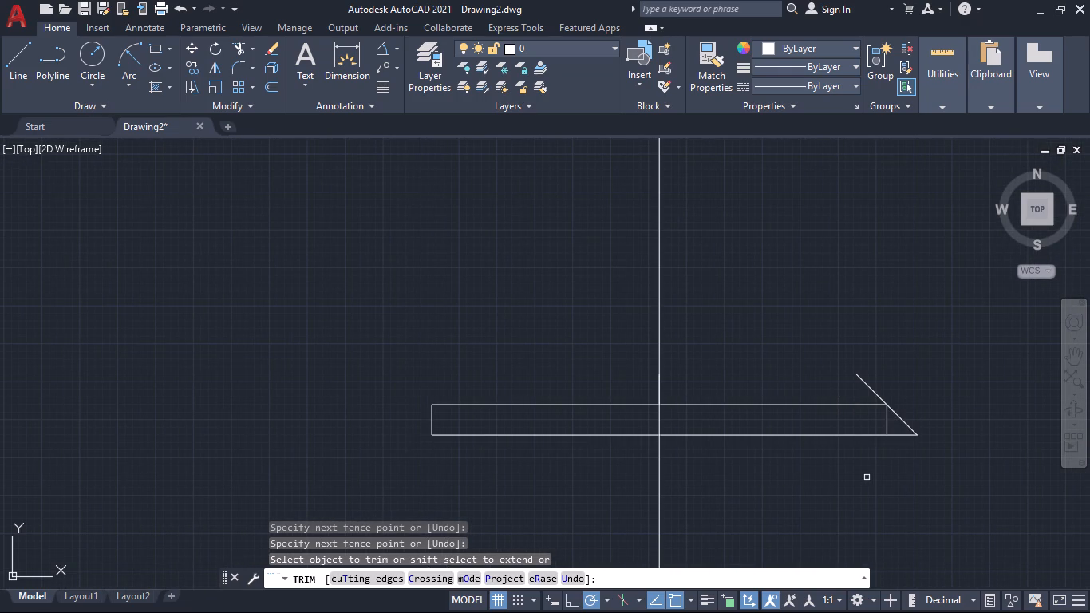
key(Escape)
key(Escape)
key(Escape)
Mirror the diagonal and the short base line beside the rectangle about the vertical construction line, erasing the source objects.
middle_drag(831, 462, 624, 500)
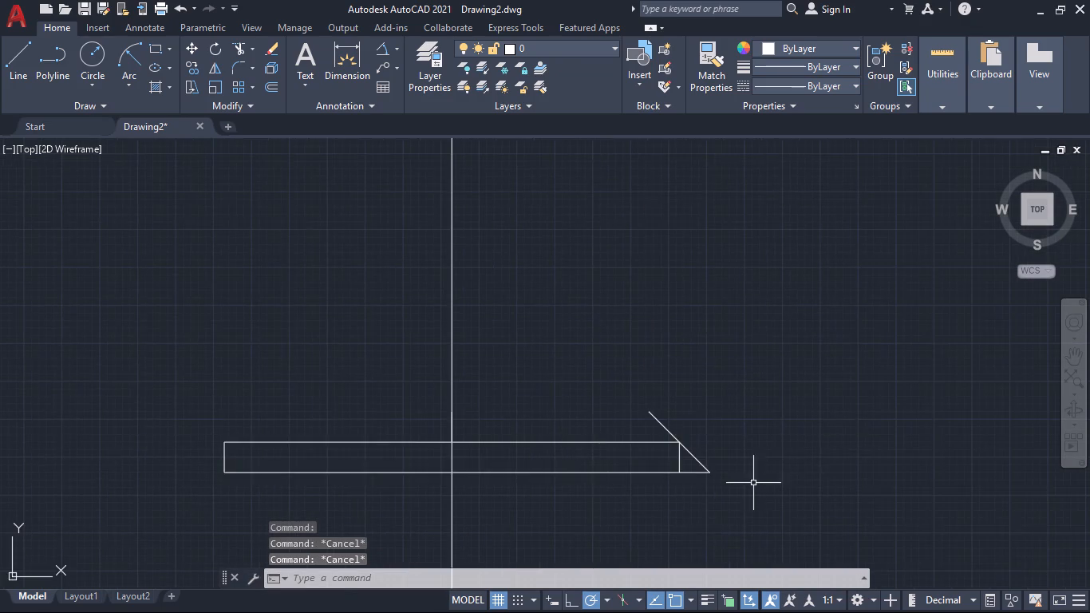
scroll(740, 488, up, 3)
click(630, 487)
click(586, 351)
middle_drag(709, 488, 859, 458)
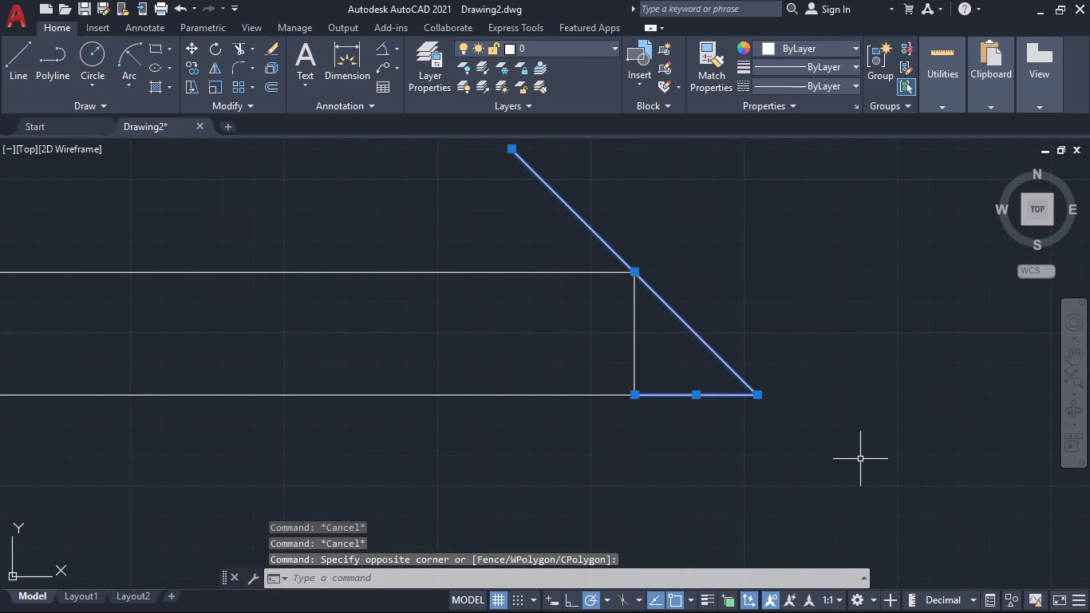
text(MI)
key(Return)
scroll(855, 453, down, 2)
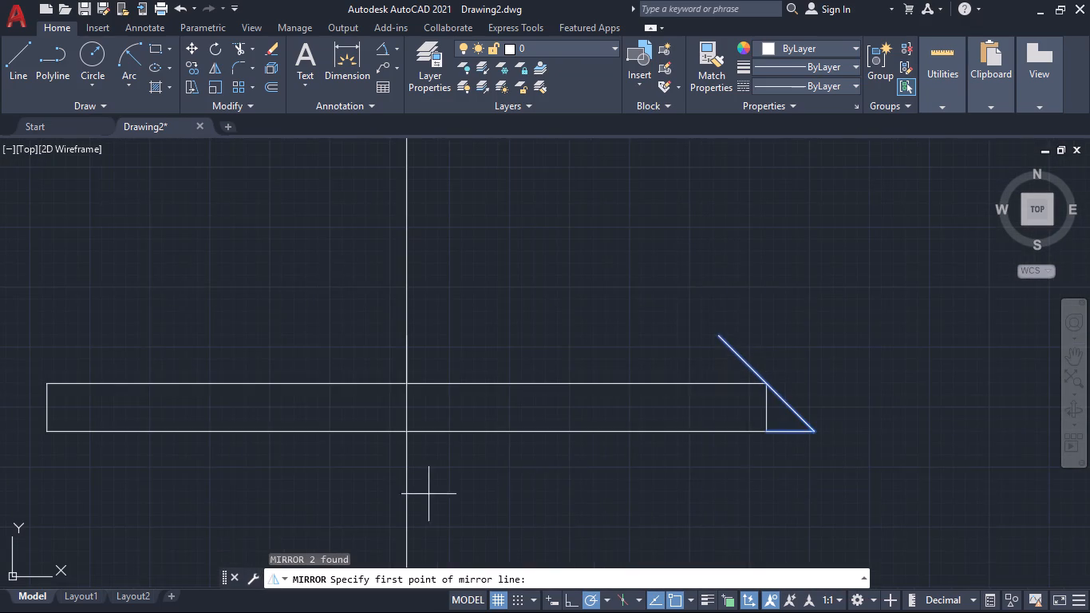
middle_drag(426, 494, 508, 482)
click(491, 415)
click(488, 370)
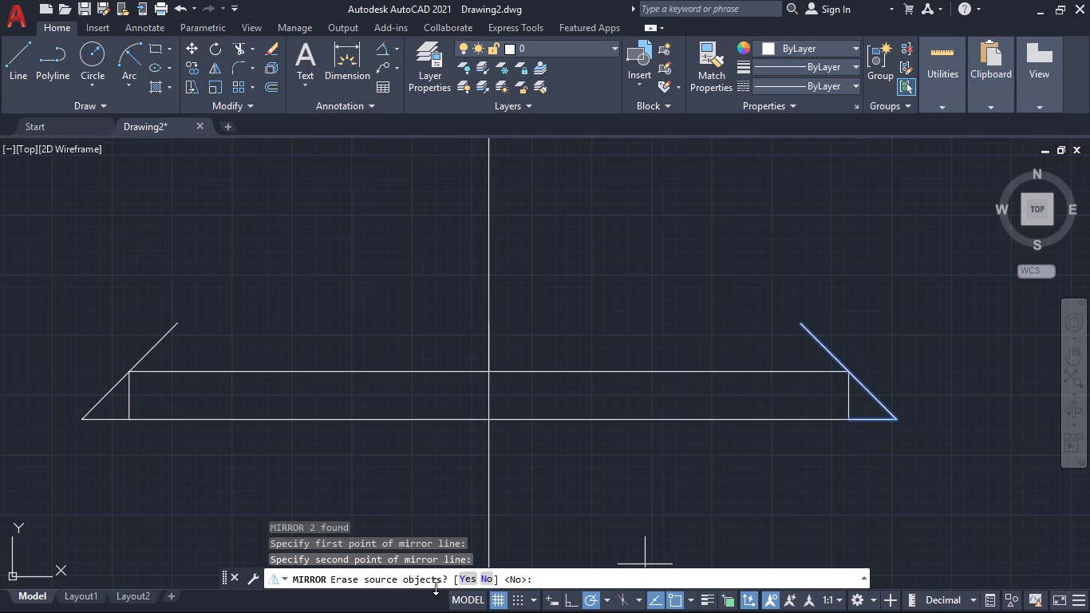
click(465, 577)
Draw a horizontal line from the mirrored diagonal's upper end to the vertical construction line.
middle_drag(659, 513, 704, 516)
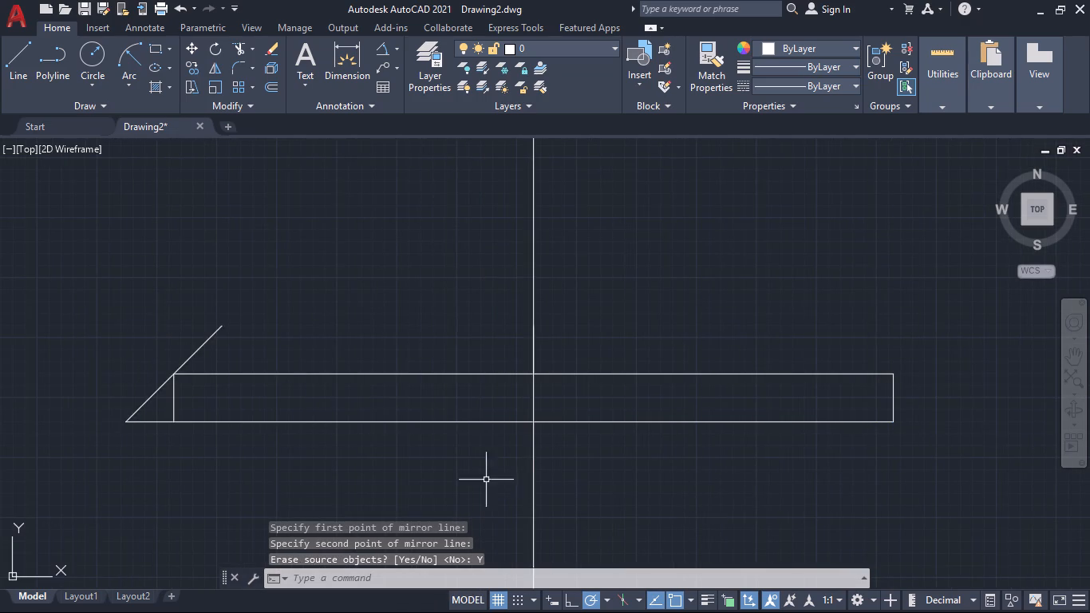
middle_drag(475, 473, 483, 512)
middle_drag(474, 503, 507, 504)
middle_drag(258, 500, 273, 459)
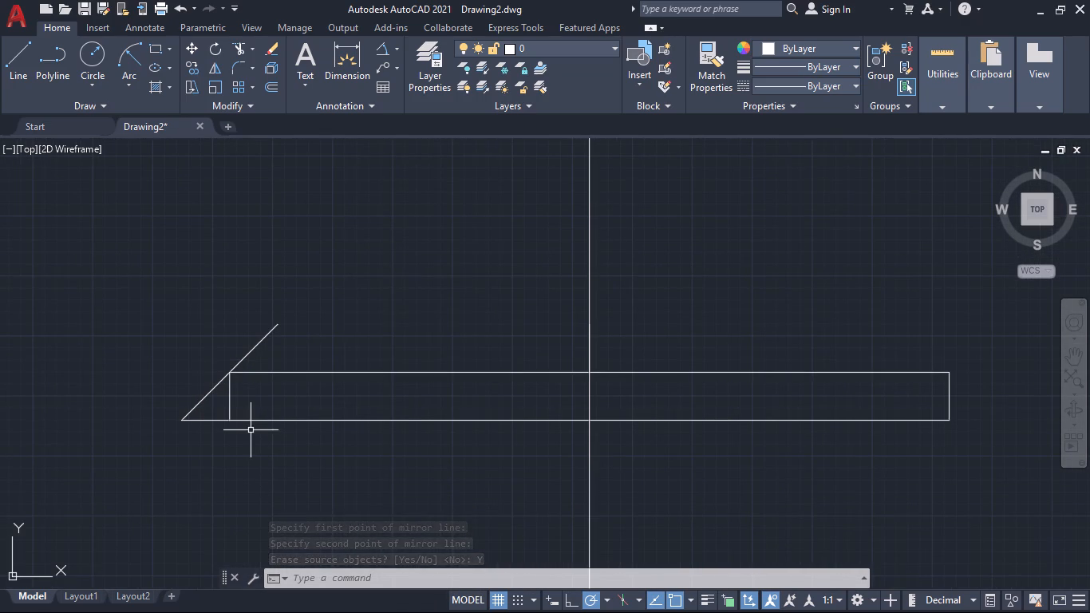
middle_drag(254, 395, 257, 449)
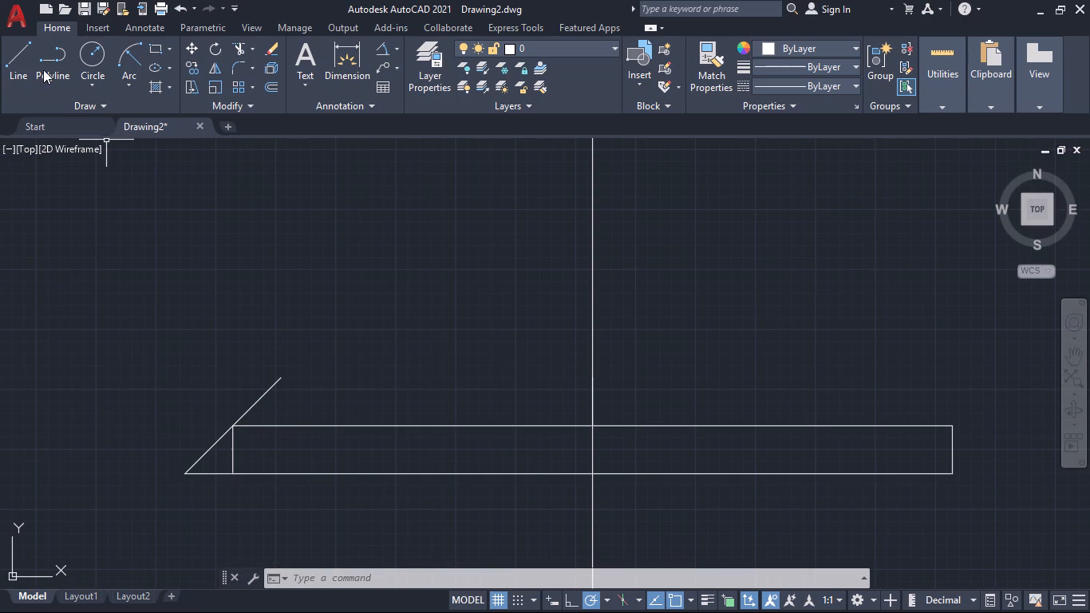
click(21, 51)
click(284, 380)
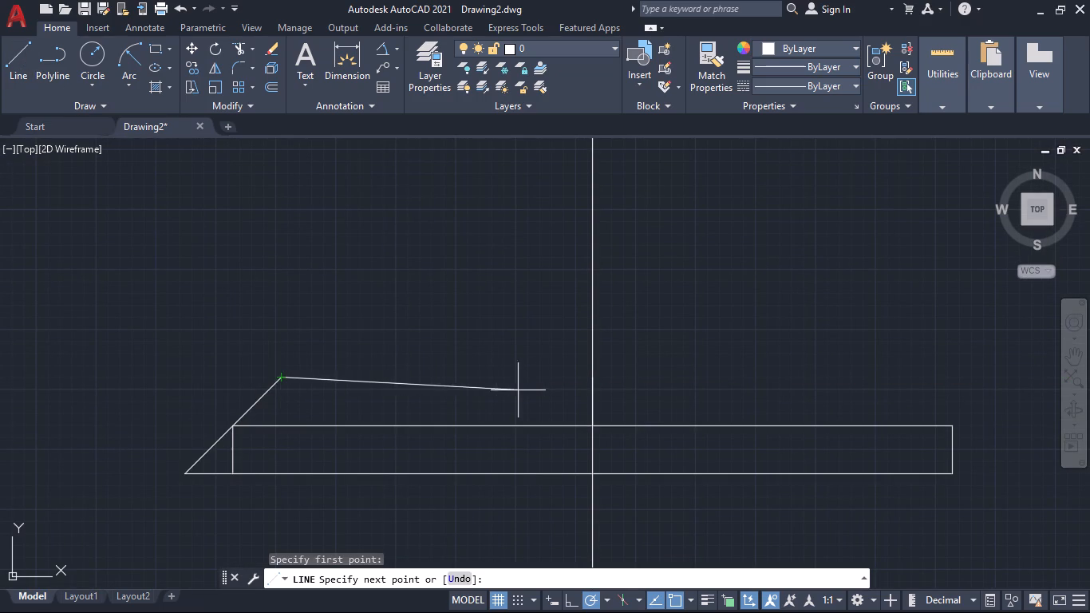
click(595, 376)
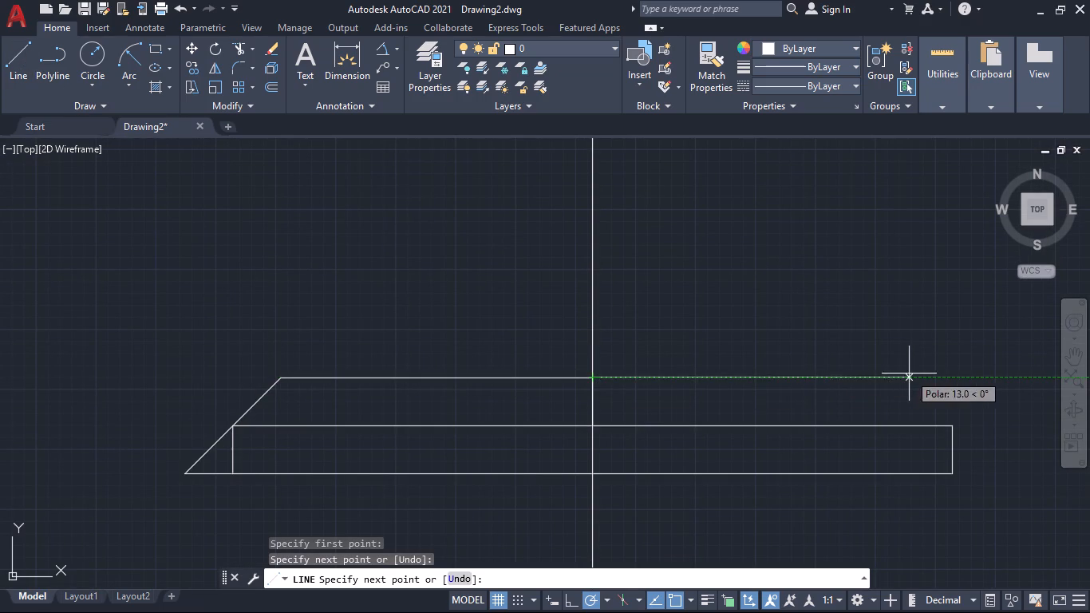
key(space)
Draw an 8.37 mm line straight up along the construction line from the horizontal line's end.
key(space)
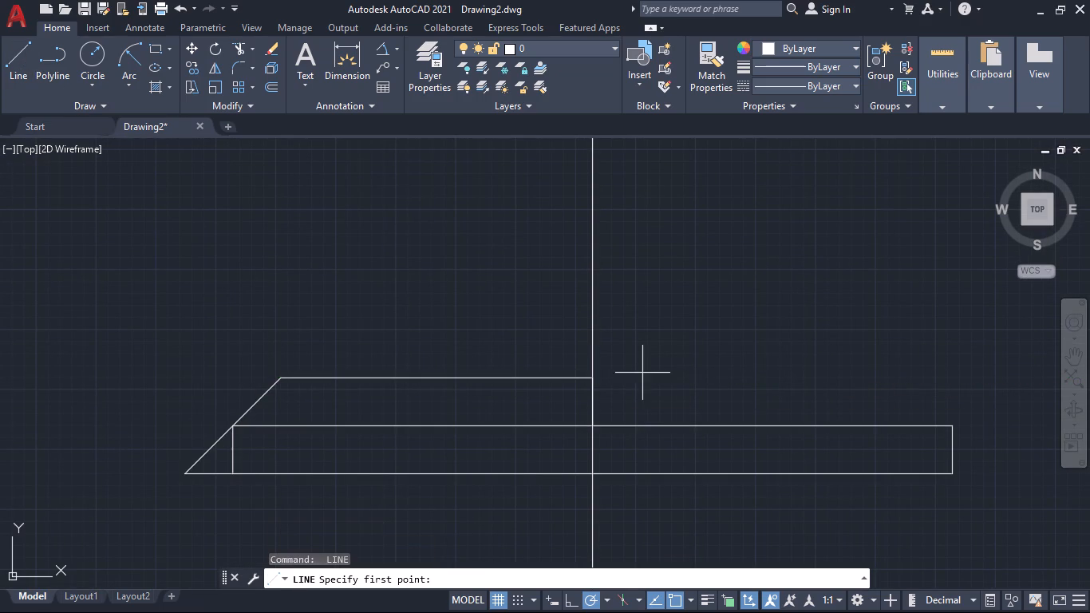
middle_drag(407, 318, 444, 350)
middle_drag(434, 346, 401, 296)
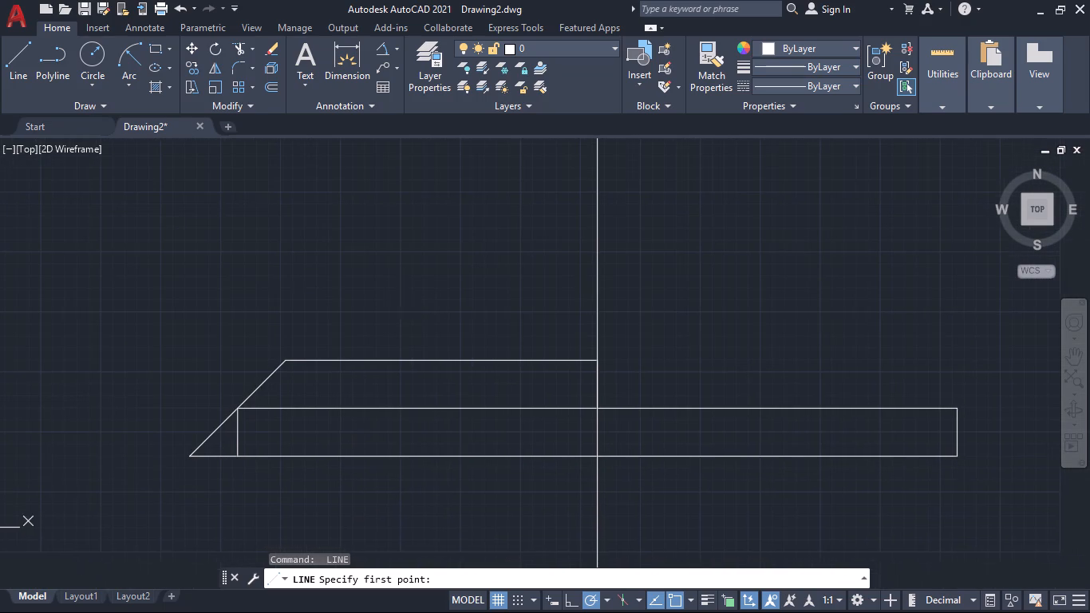
middle_drag(391, 295, 417, 344)
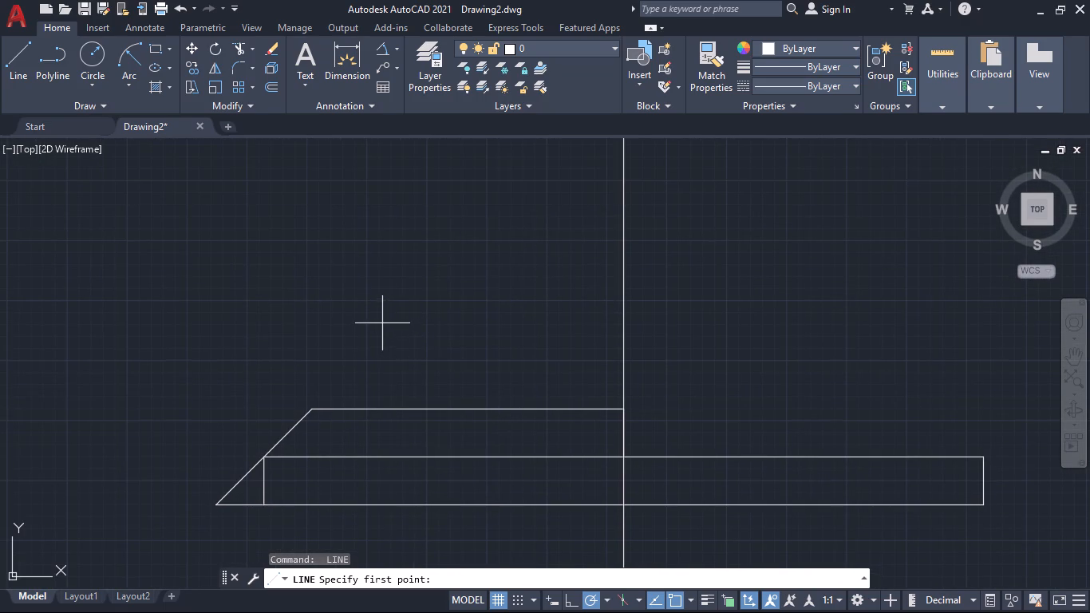
click(12, 48)
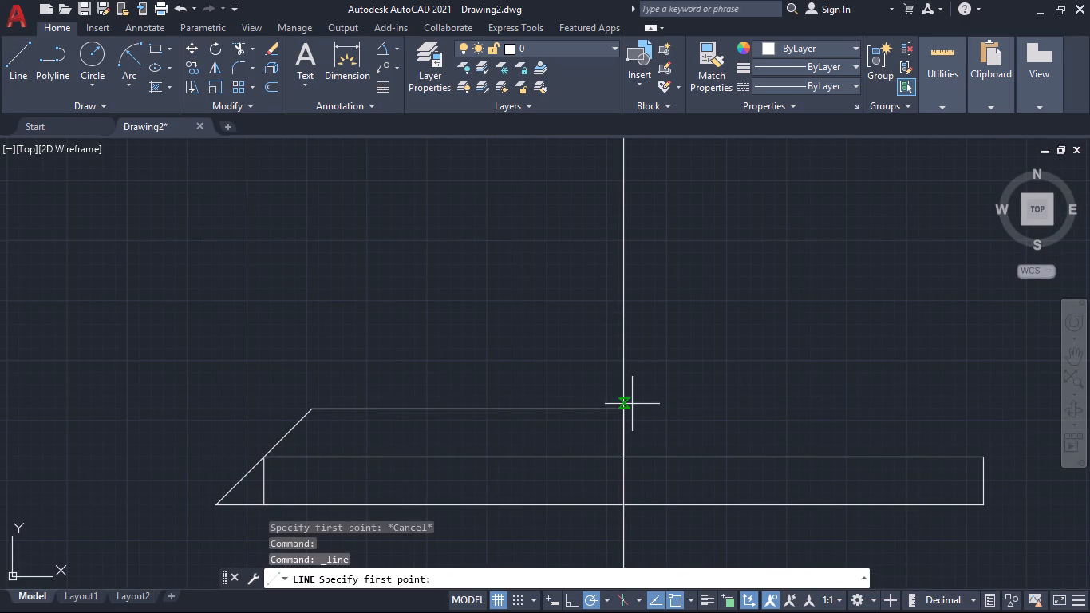
click(621, 405)
key(3)
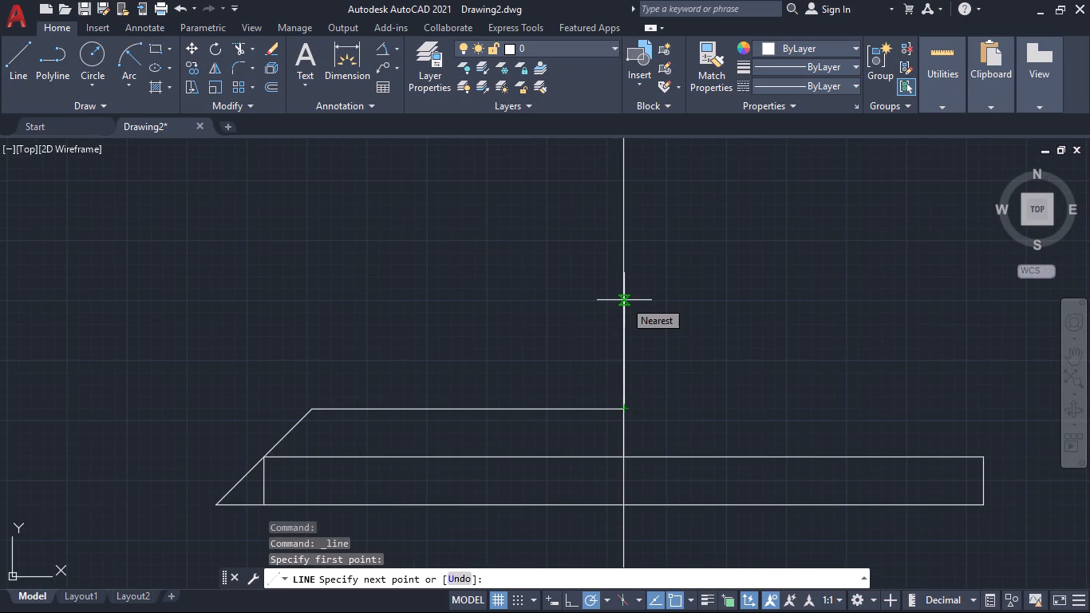
key(BackSpace)
text(8037)
key(BackSpace)
key(BackSpace)
key(BackSpace)
key(period)
text(37)
key(Return)
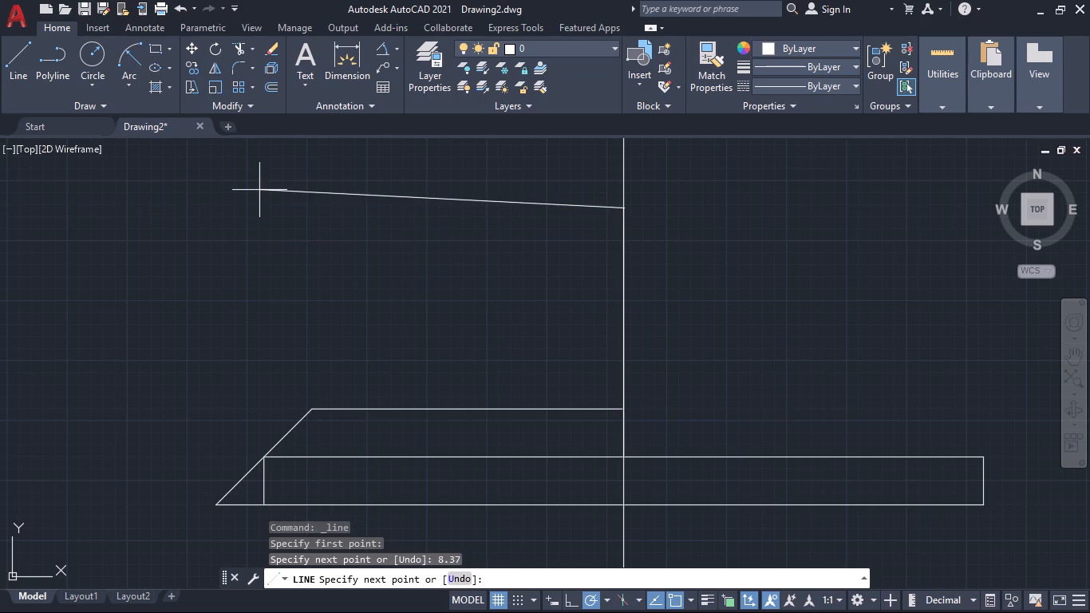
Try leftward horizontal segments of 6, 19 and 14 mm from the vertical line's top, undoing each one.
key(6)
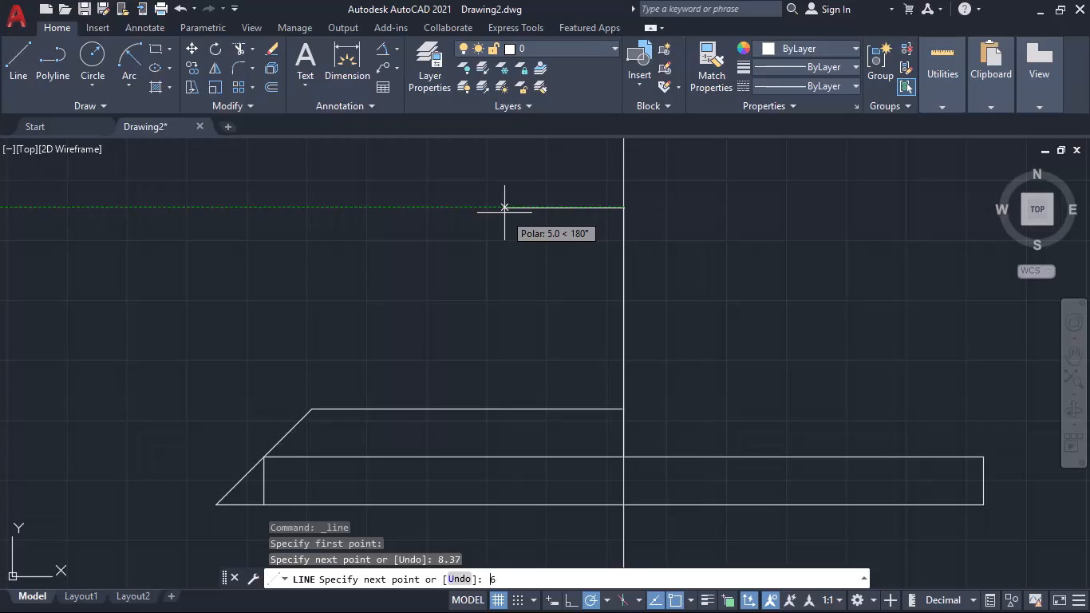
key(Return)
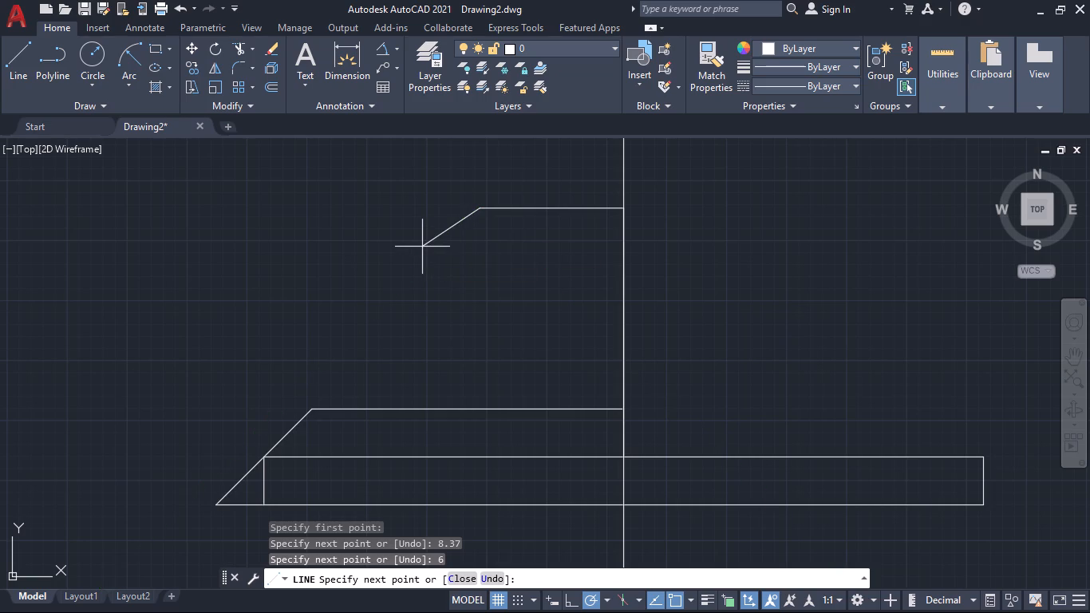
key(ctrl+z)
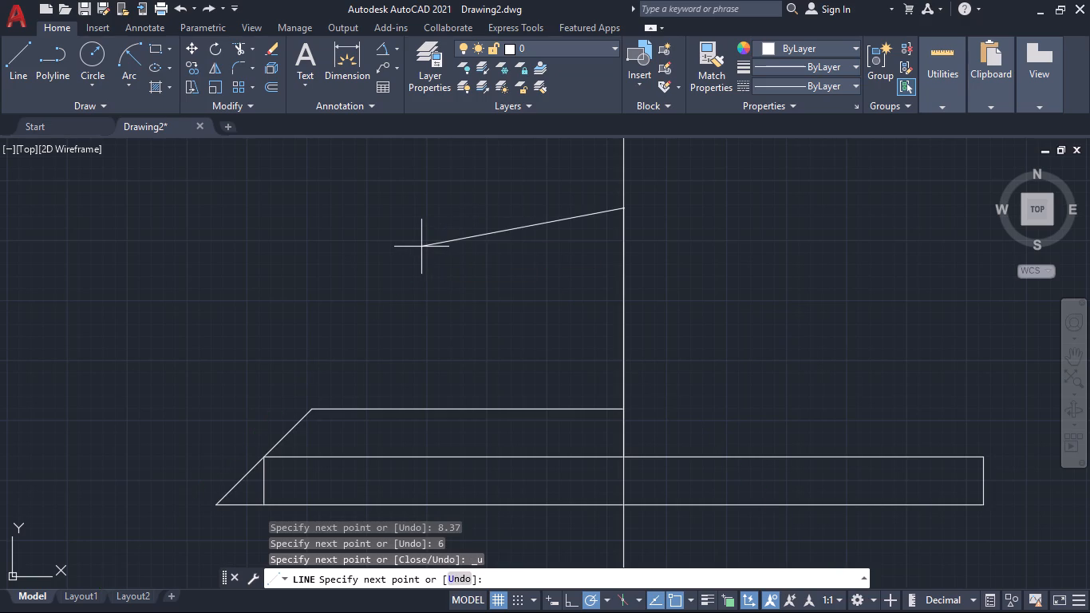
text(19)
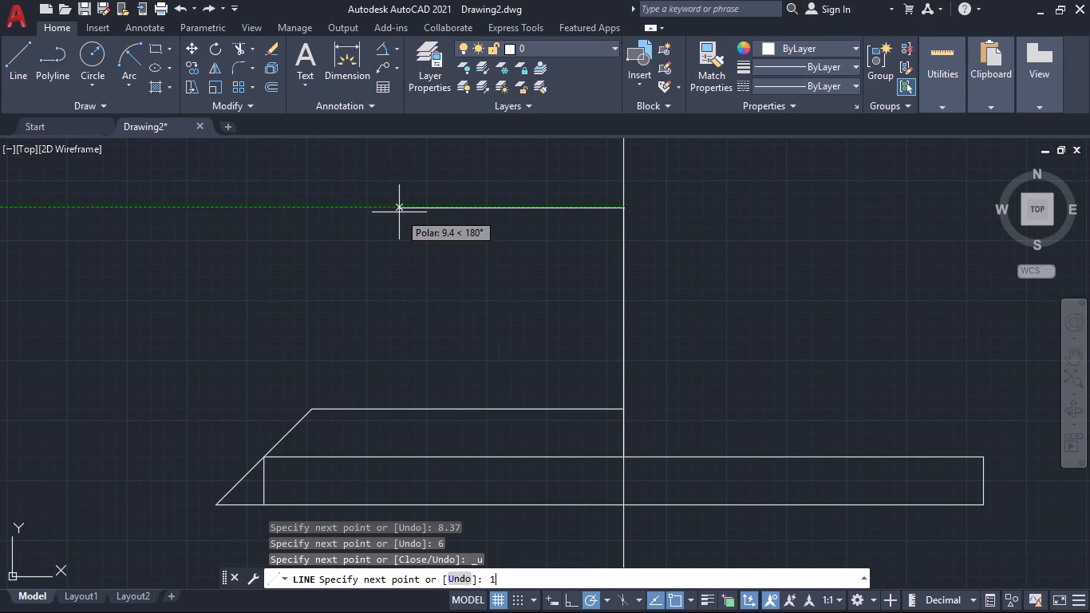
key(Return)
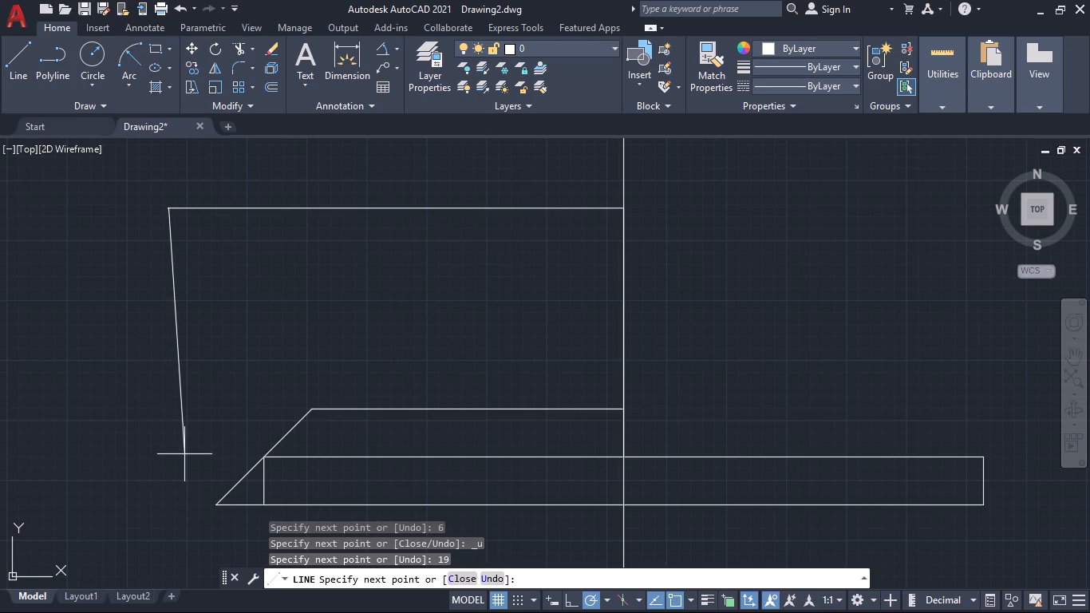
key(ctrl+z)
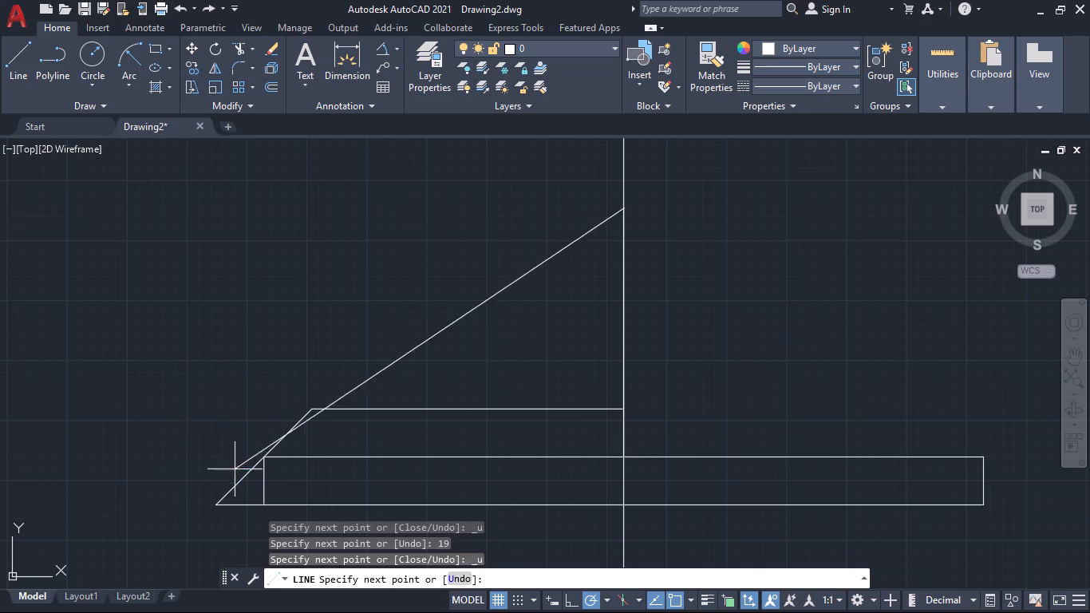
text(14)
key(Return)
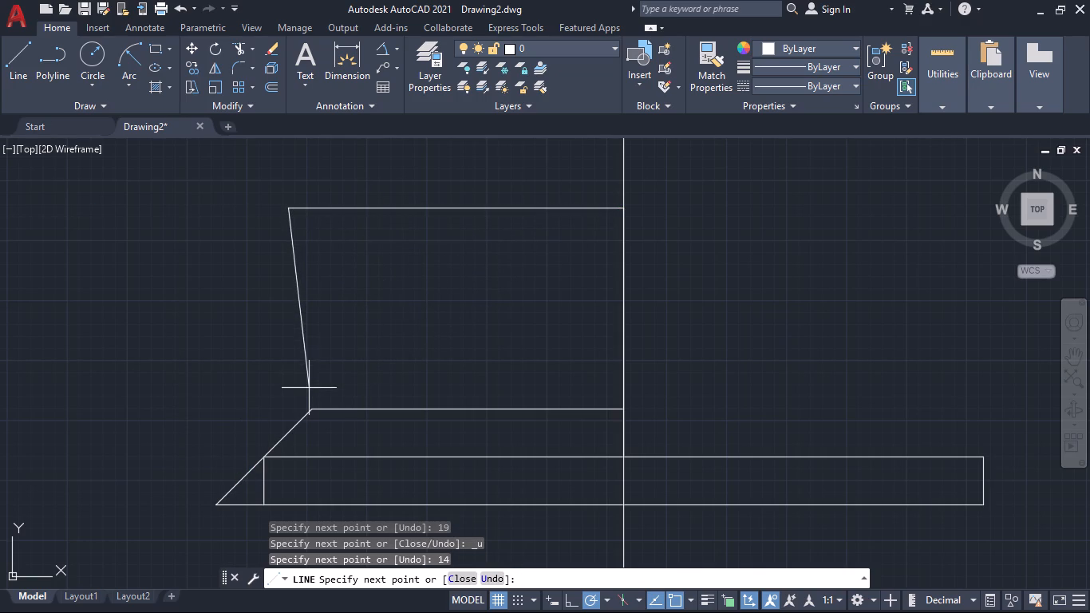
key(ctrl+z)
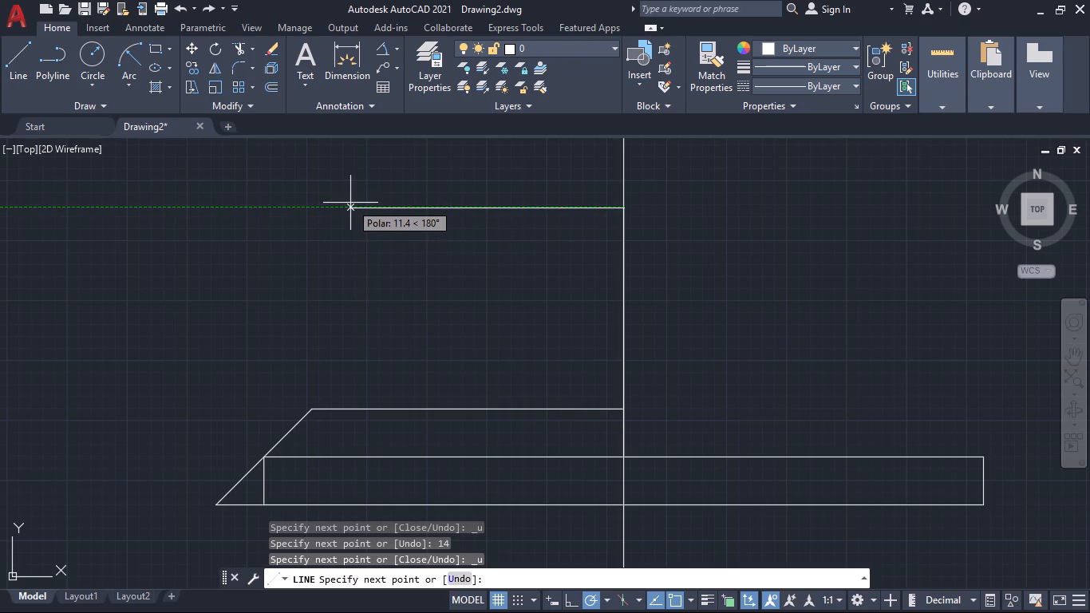
Continue the line from the vertical segment's top with a 9 mm horizontal segment to the left.
key(7)
key(BackSpace)
key(9)
key(Return)
key(space)
key(space)
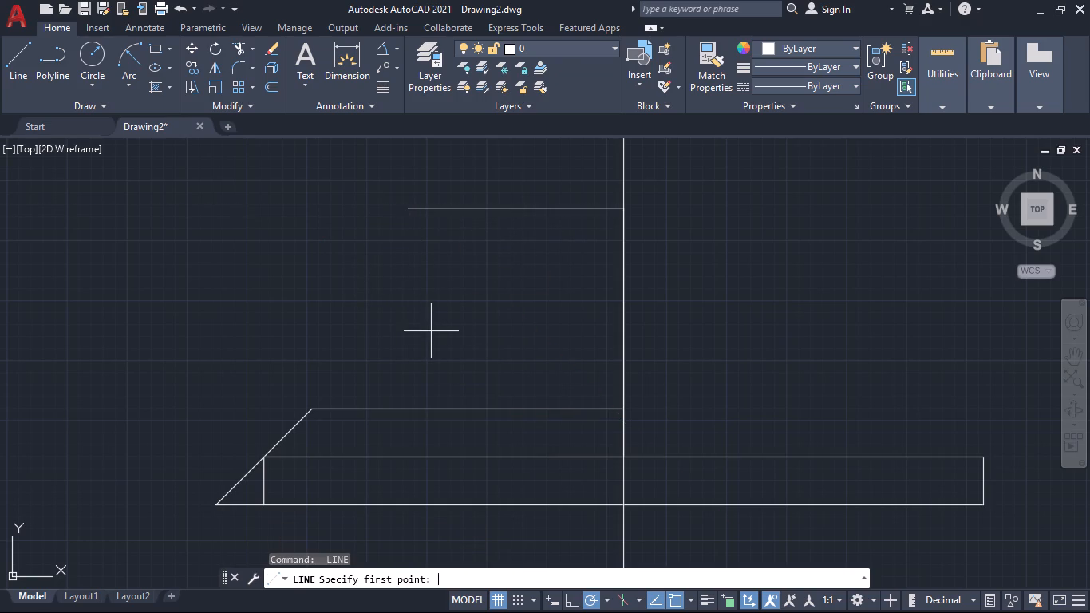
Draw a start-end-radius arc of radius 6 mm from the 9 mm line's left end to the diagonal's upper end.
middle_drag(433, 332, 415, 363)
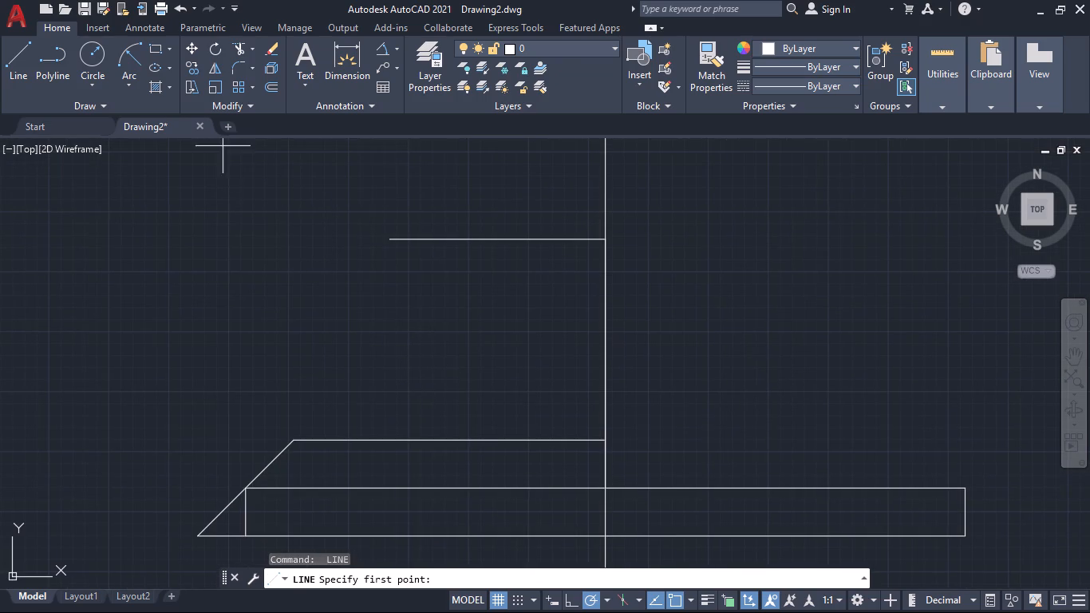
click(130, 53)
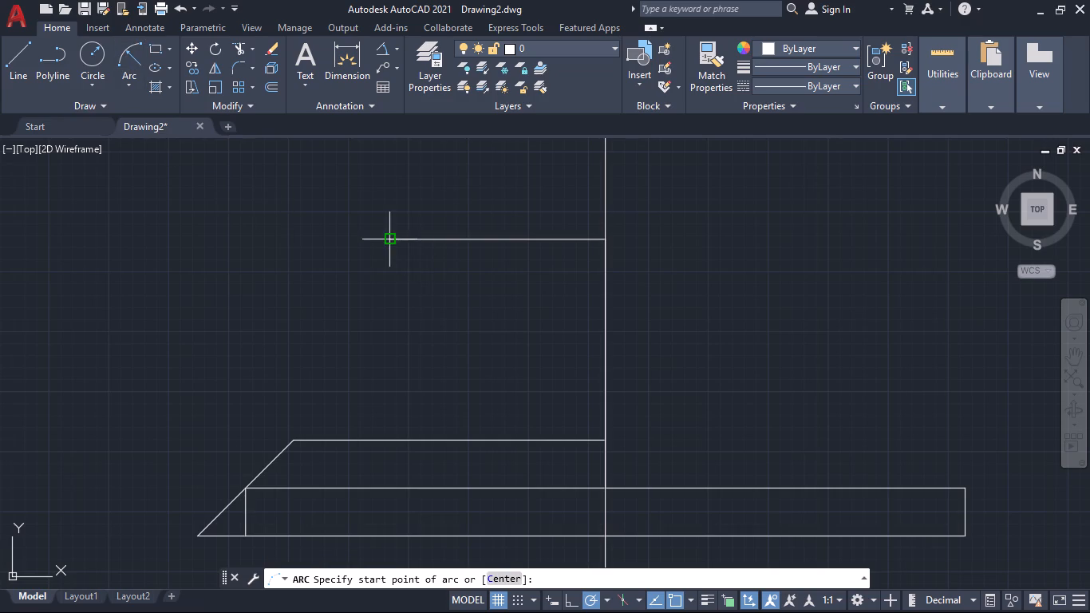
click(392, 238)
click(291, 441)
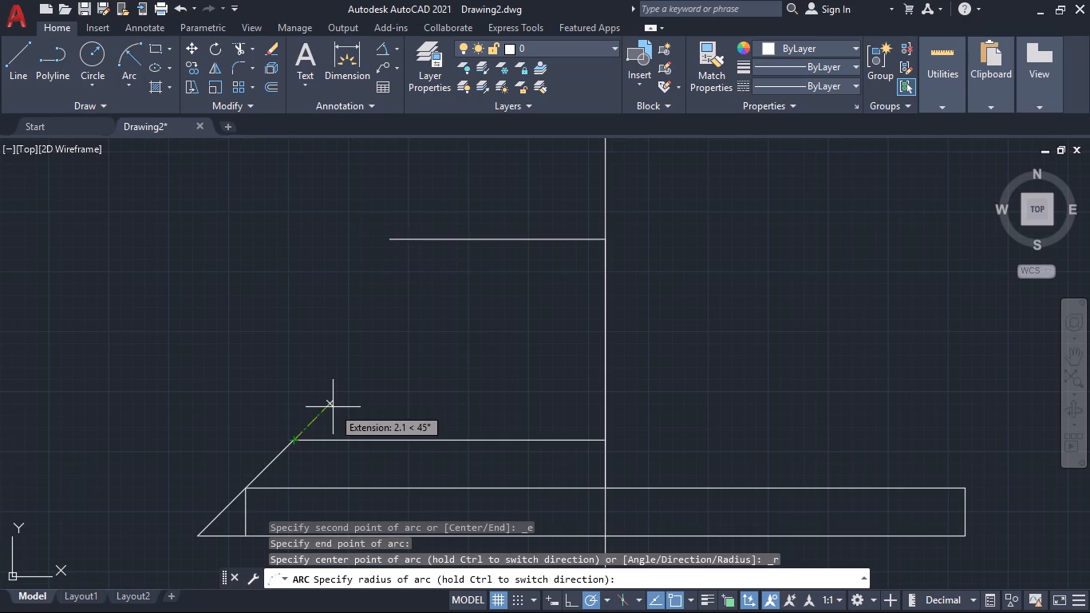
key(6)
key(Return)
scroll(456, 394, down, 3)
middle_drag(465, 382, 413, 437)
scroll(401, 425, up, 2)
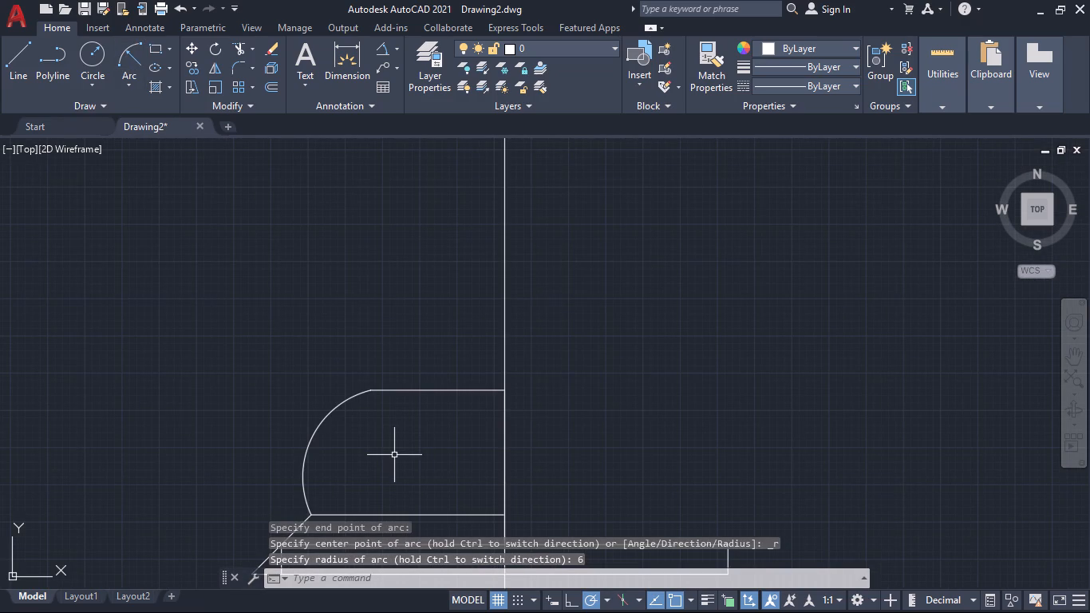
Mirror the radius arc and the horizontal lines at its top and bottom about the vertical construction line, keeping the originals.
middle_drag(394, 461, 371, 473)
middle_drag(359, 461, 332, 426)
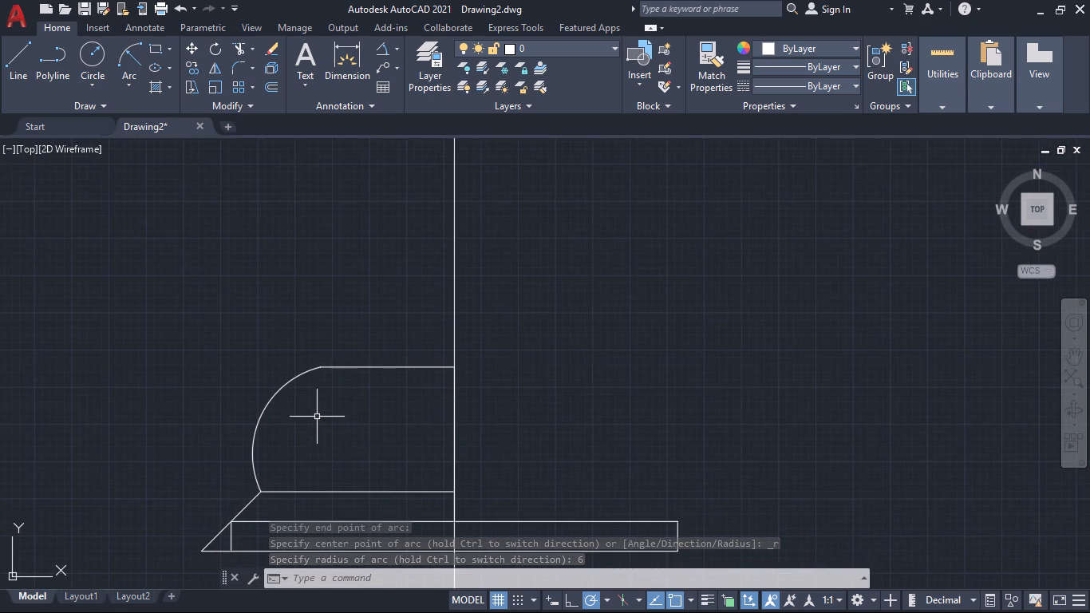
scroll(314, 414, up, 2)
middle_drag(314, 413, 260, 445)
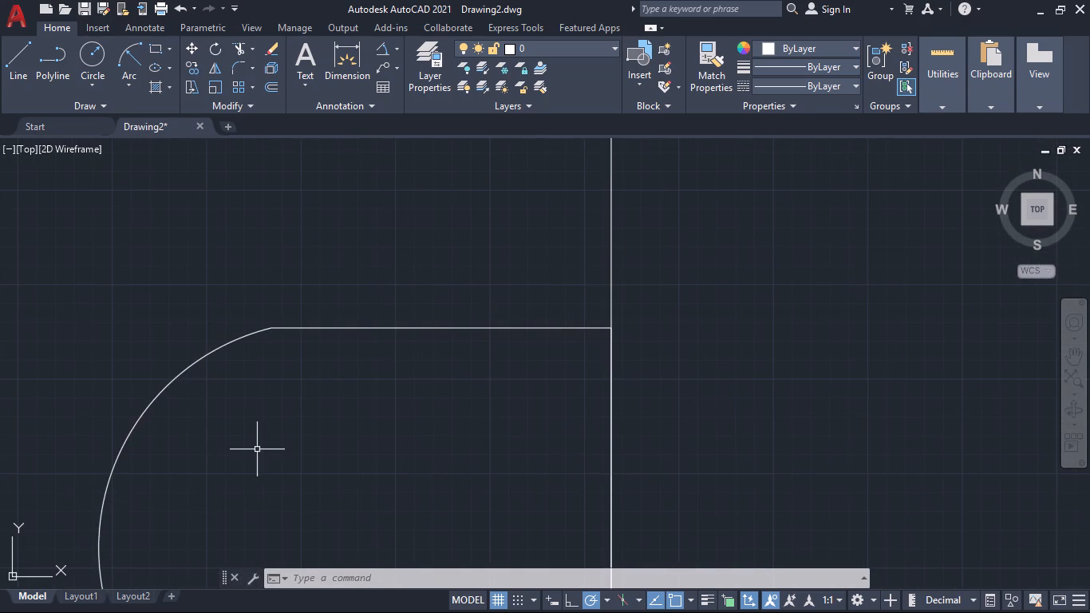
scroll(371, 426, down, 2)
click(377, 362)
drag(316, 445, 271, 457)
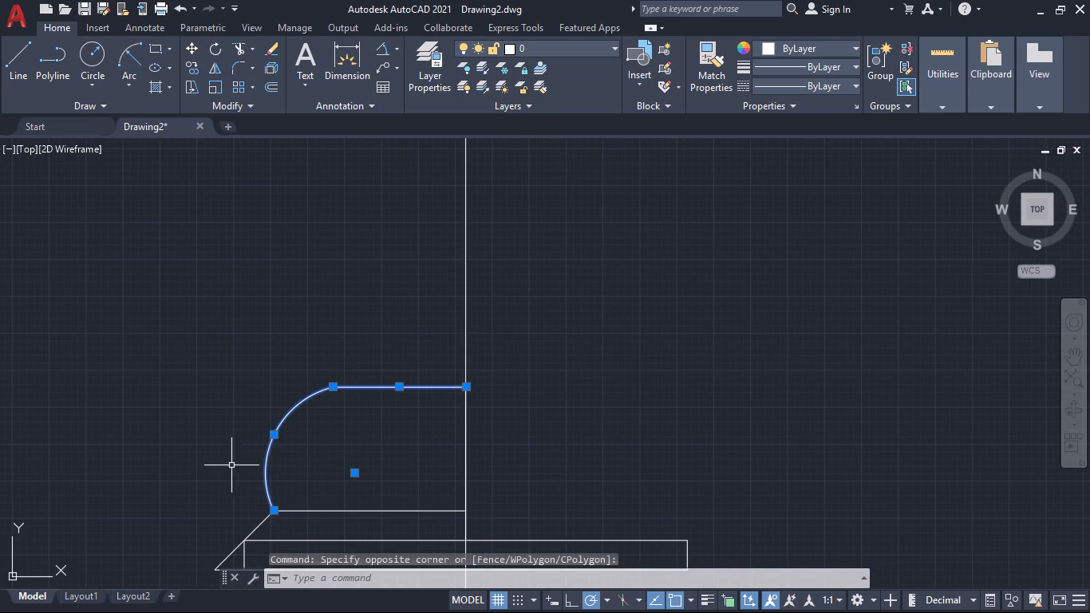
click(411, 499)
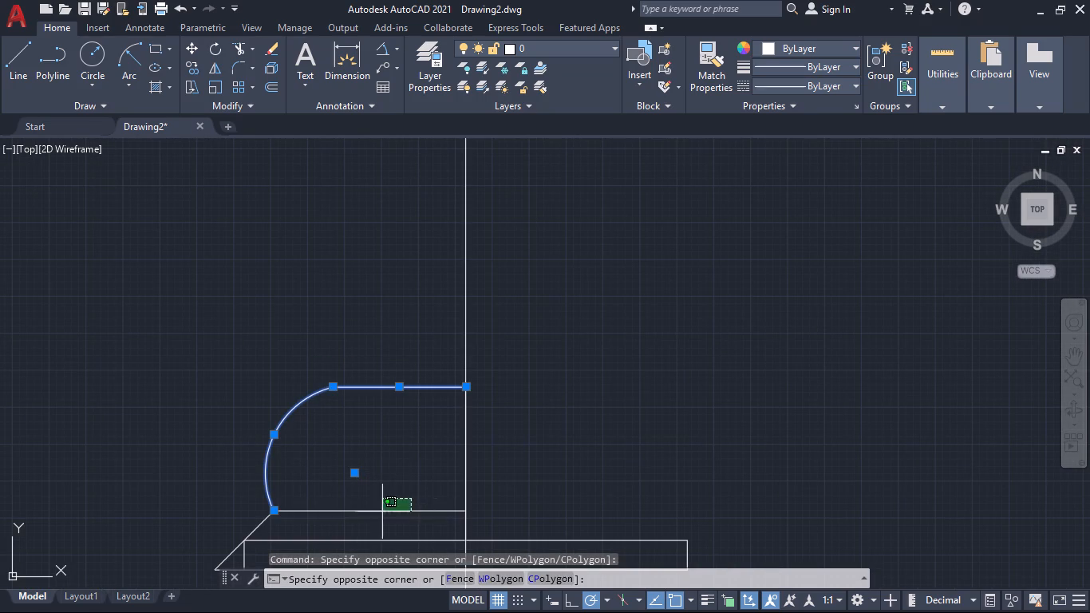
click(354, 516)
key(period)
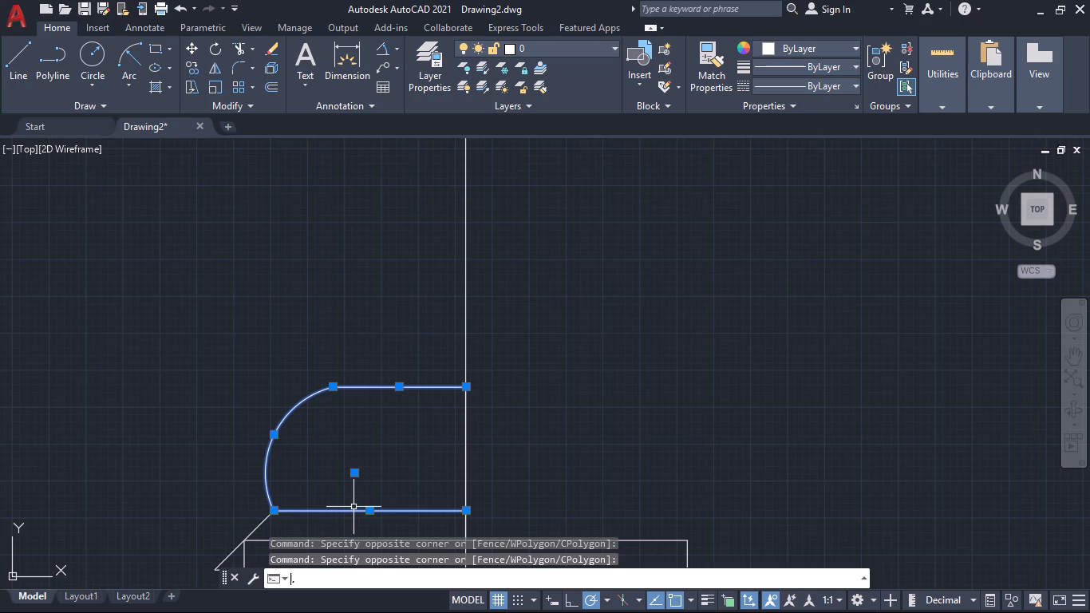
key(BackSpace)
key(BackSpace)
text(MI)
key(Return)
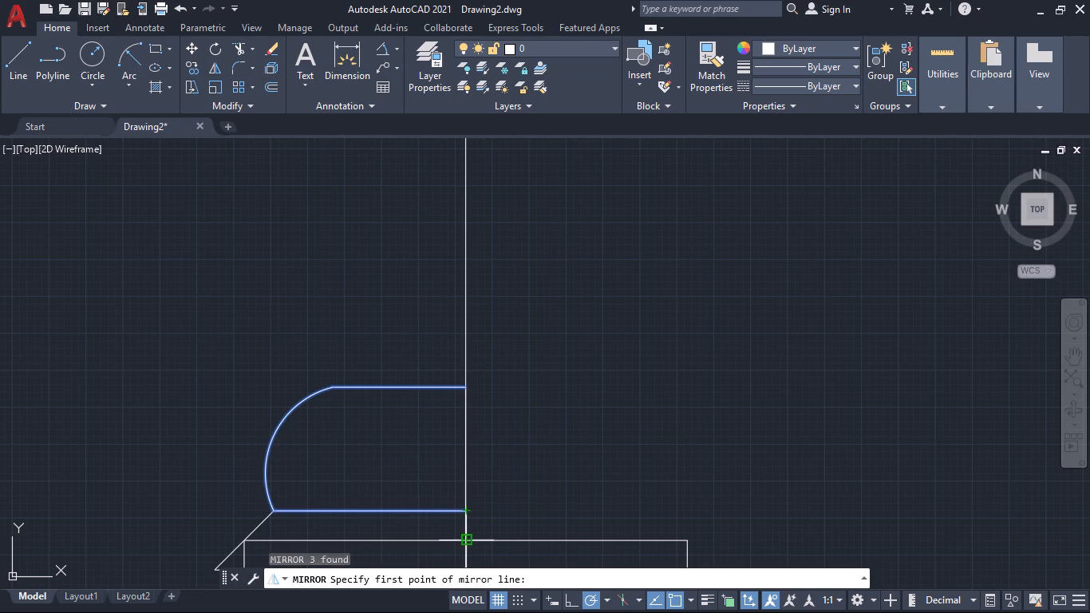
click(468, 544)
click(468, 515)
key(Return)
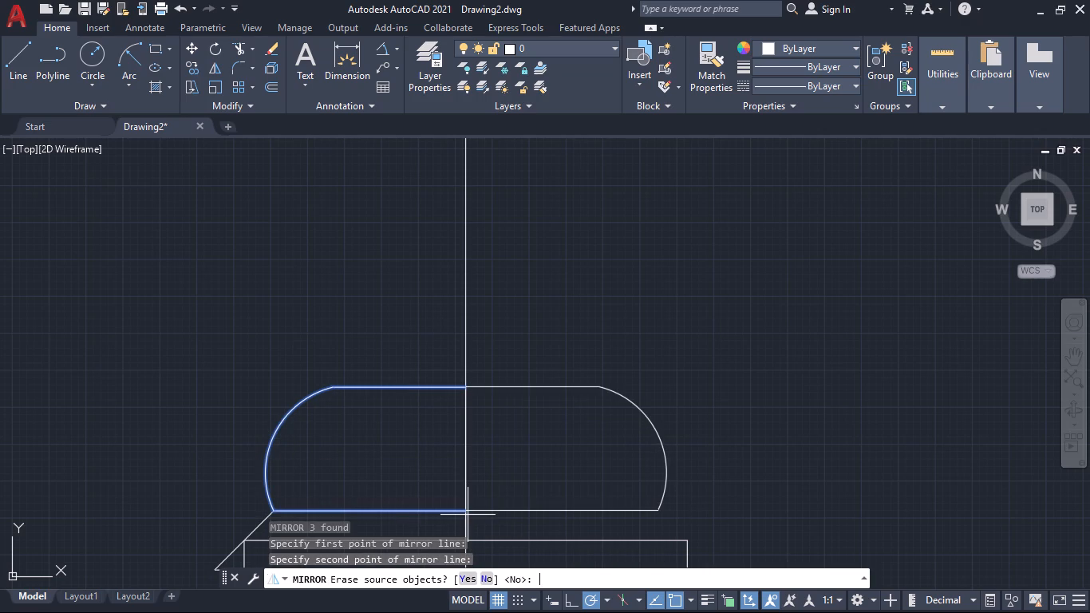
Draw a line from the mirrored arc's lower end to the base rectangle's upper right corner.
middle_drag(550, 448, 649, 421)
scroll(551, 448, down, 1)
middle_drag(636, 428, 622, 457)
middle_drag(617, 465, 602, 386)
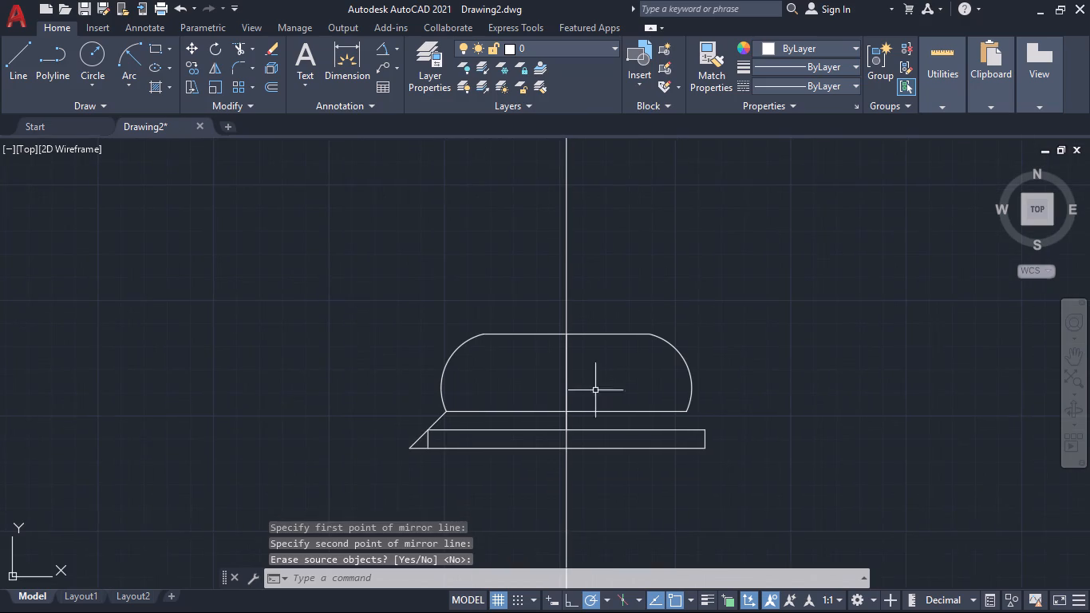
click(434, 424)
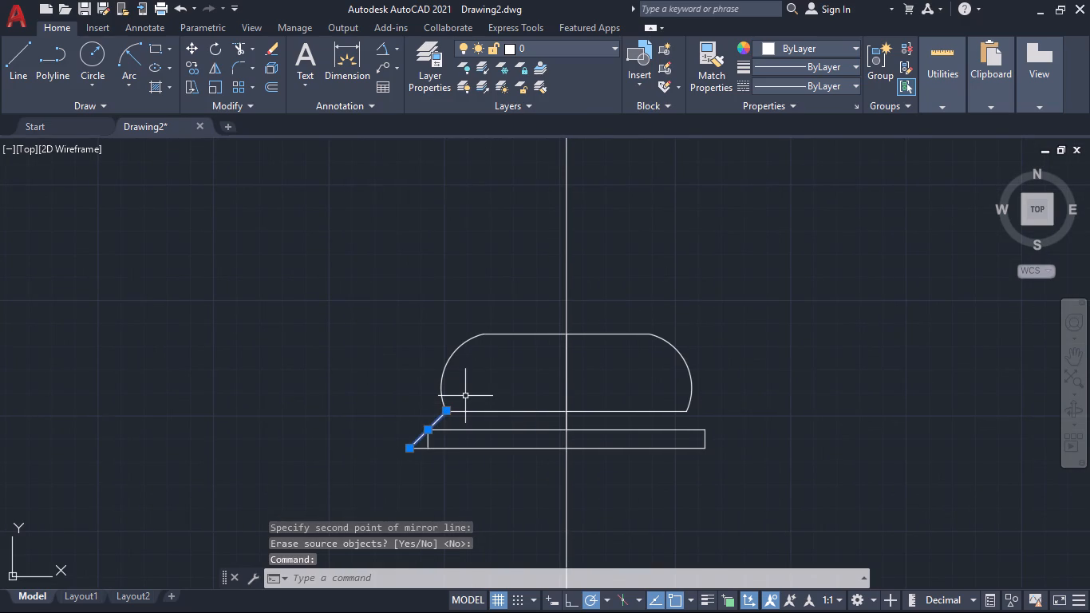
scroll(465, 395, up, 1)
key(Escape)
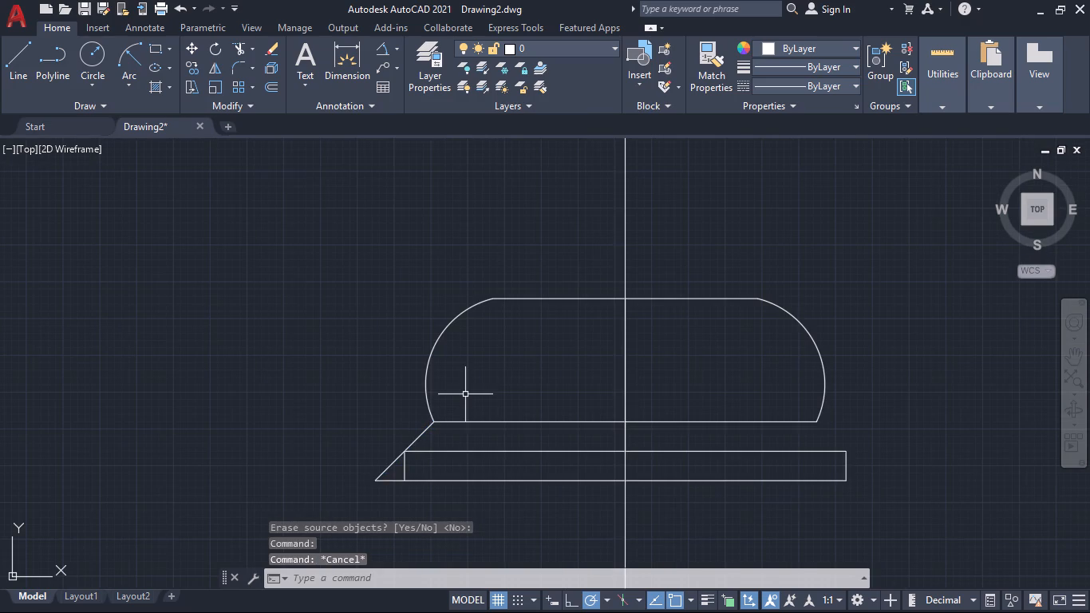
click(28, 57)
scroll(943, 454, up, 2)
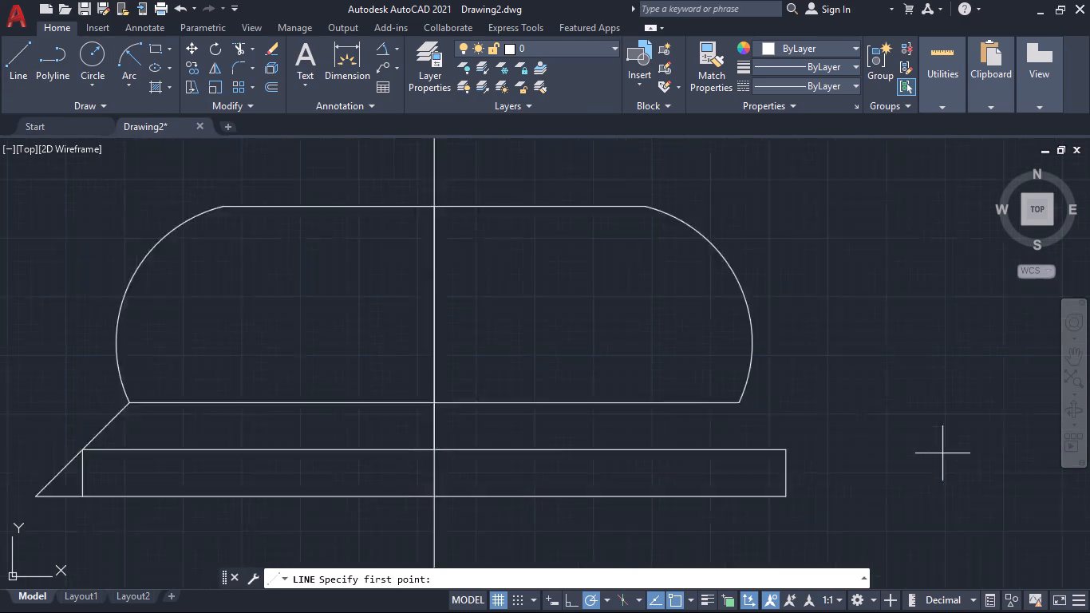
scroll(918, 445, up, 1)
click(465, 344)
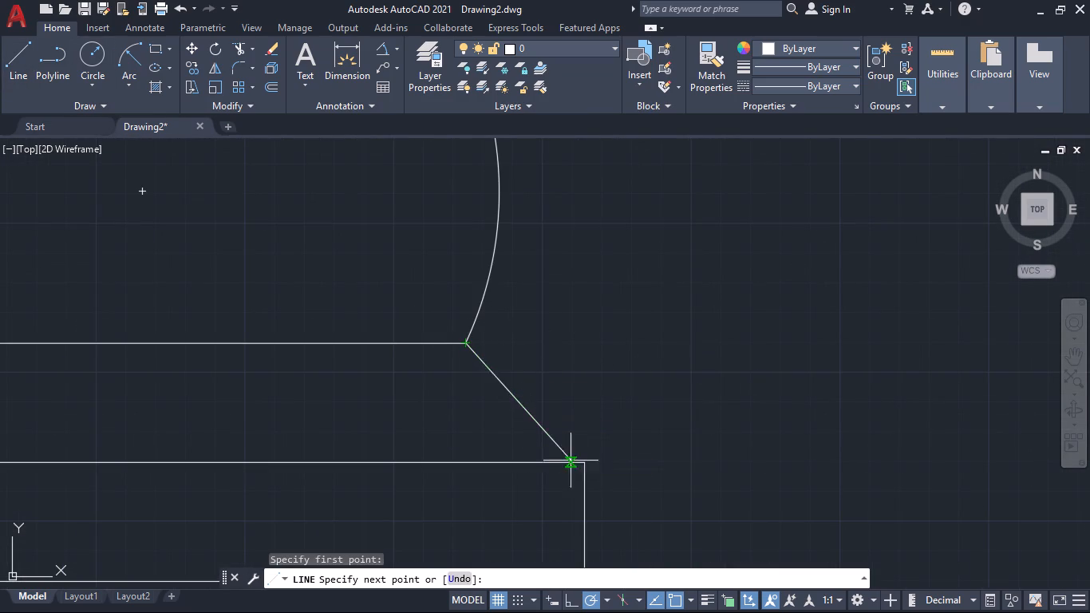
click(586, 465)
key(space)
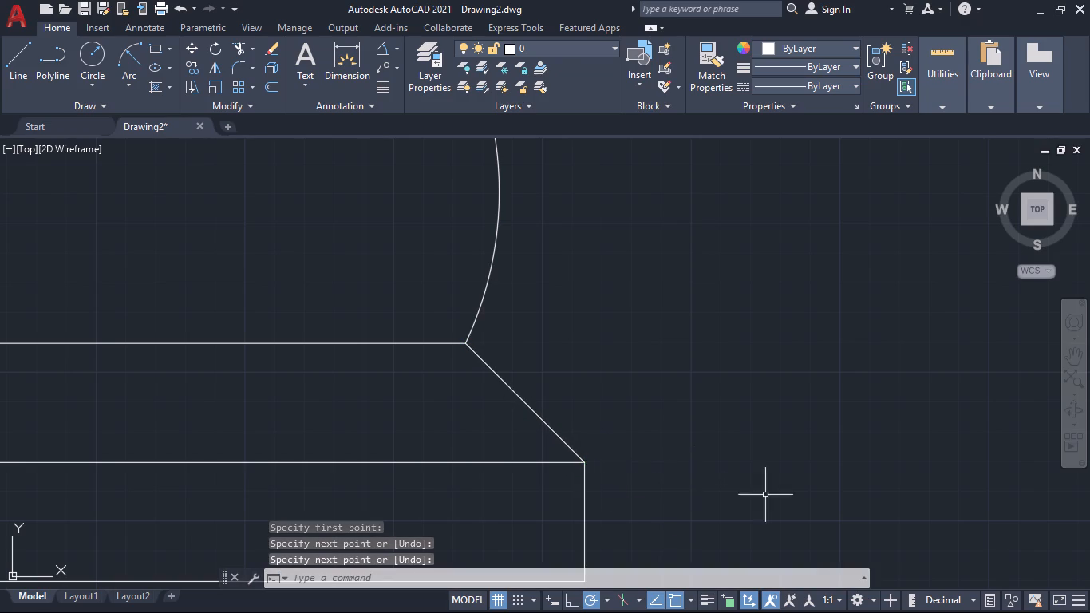
Draw a 1 mm high collar outline on the curved section's top edge, running from the left arc's upper end to the right arc's.
scroll(824, 508, down, 4)
middle_drag(817, 454, 846, 516)
middle_drag(729, 482, 785, 480)
scroll(732, 461, up, 1)
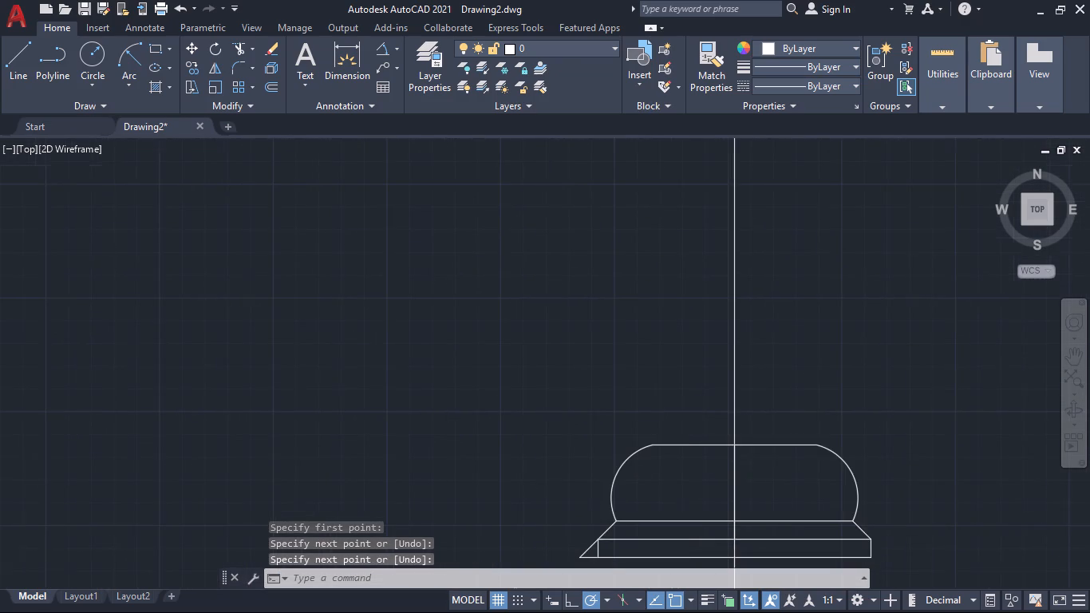
scroll(730, 460, up, 1)
middle_drag(701, 473, 655, 503)
scroll(654, 503, up, 1)
middle_drag(649, 500, 655, 437)
middle_drag(615, 449, 603, 468)
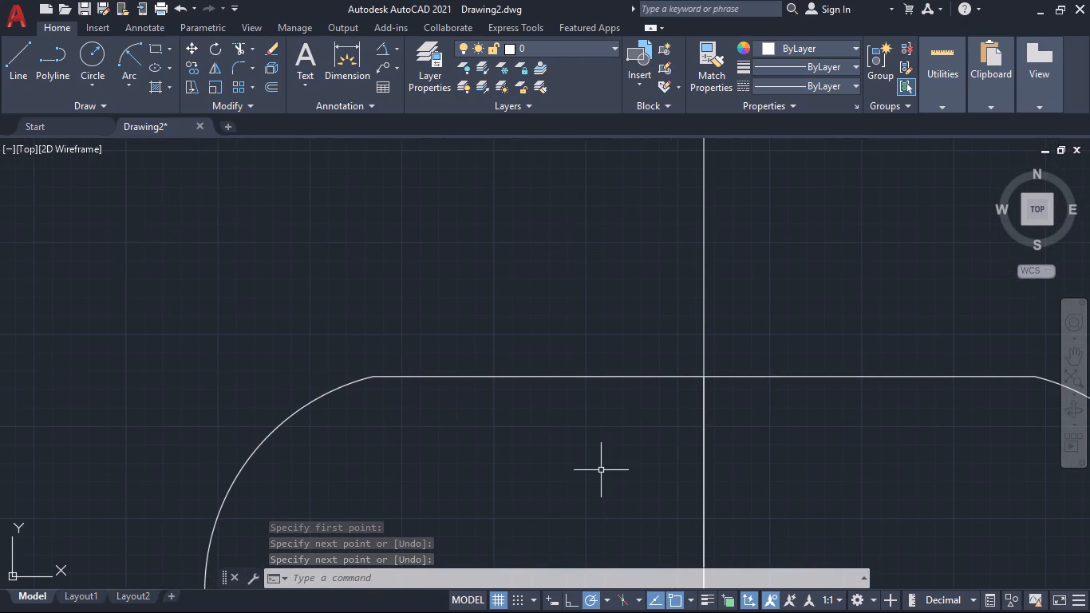
middle_drag(590, 468, 598, 439)
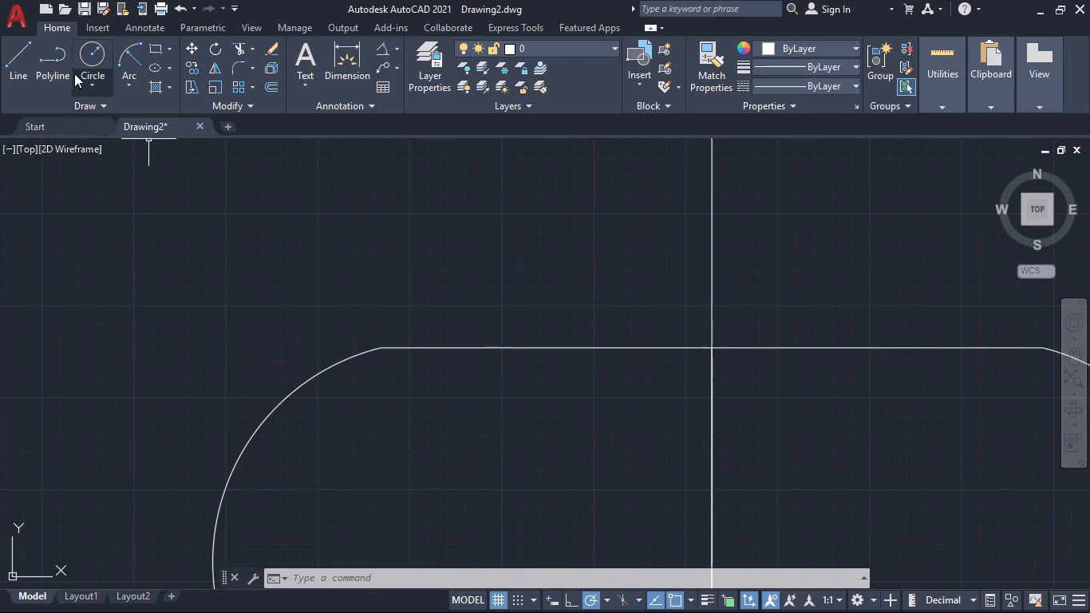
click(10, 49)
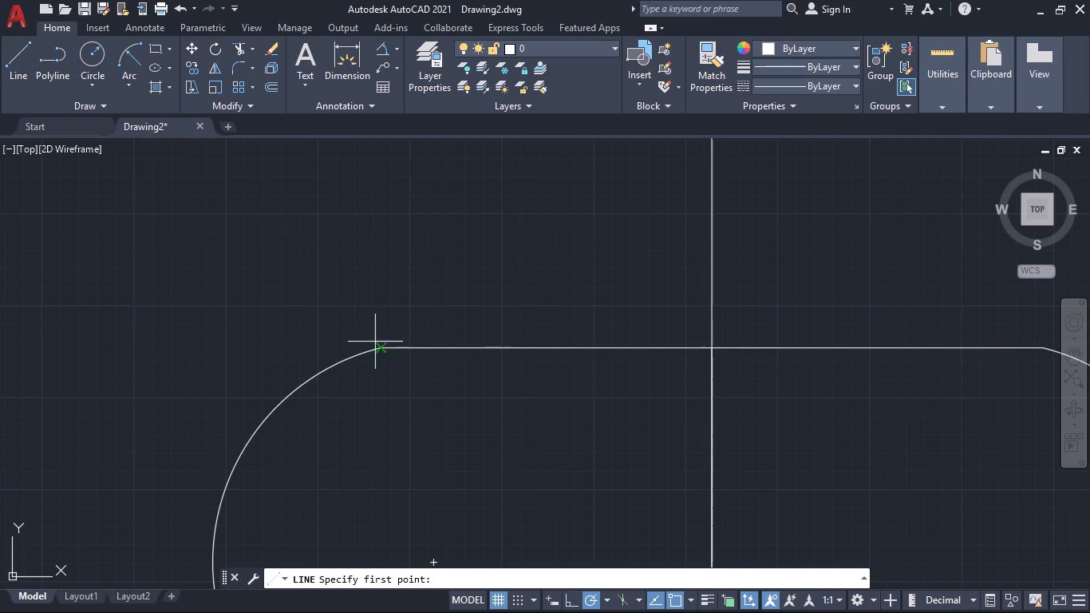
click(379, 345)
key(1)
key(Return)
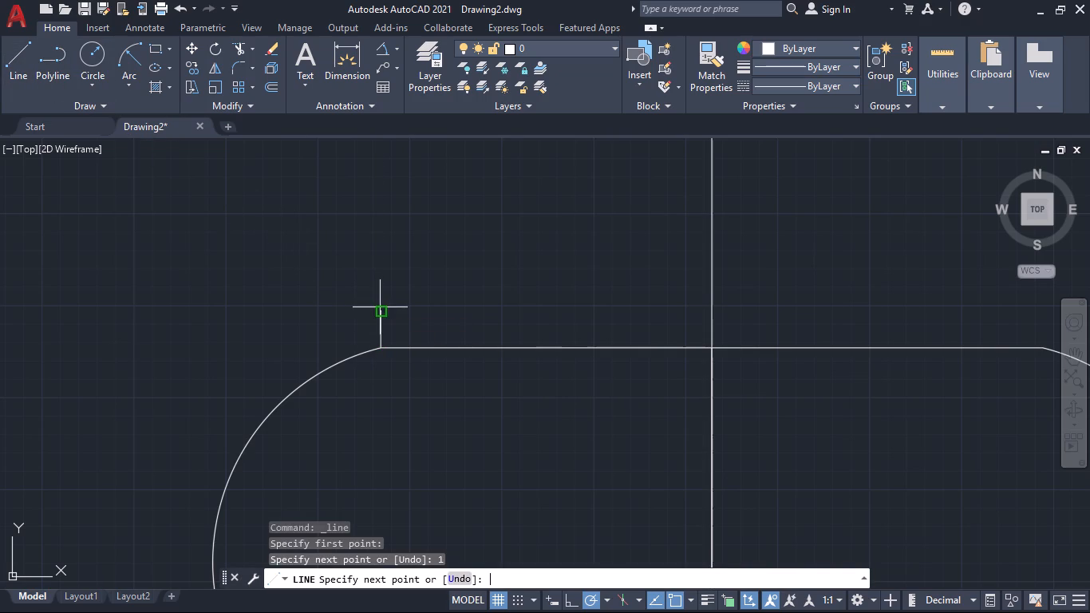
middle_drag(948, 310, 479, 312)
click(574, 313)
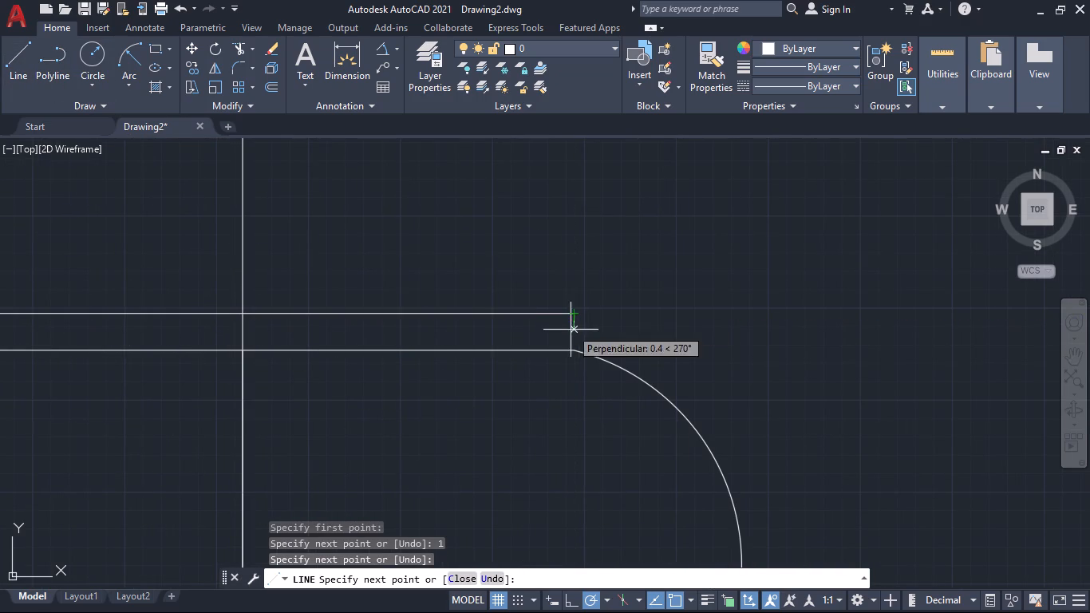
click(571, 346)
key(space)
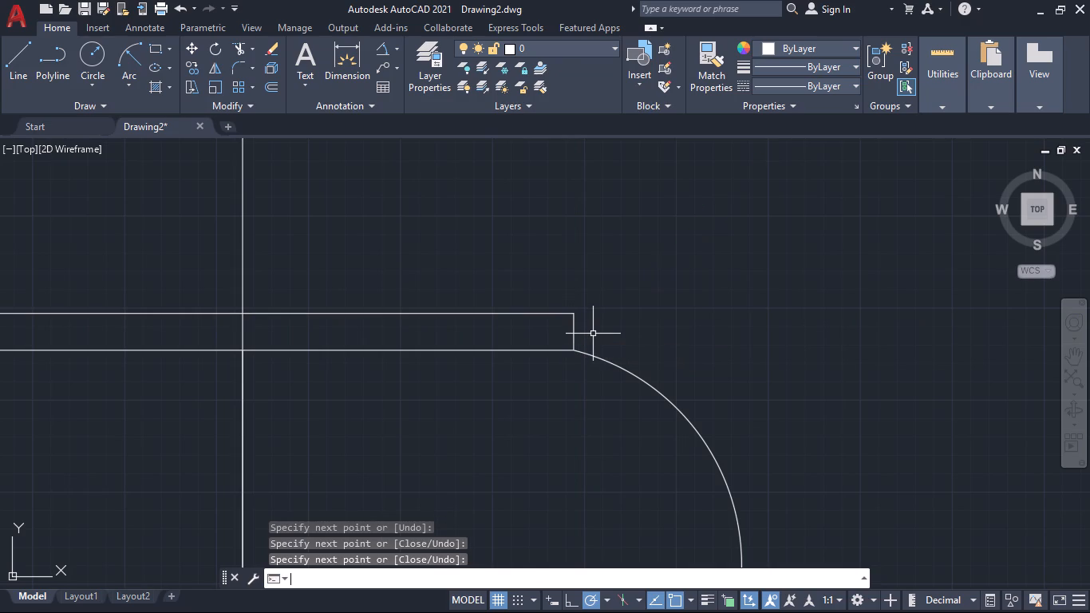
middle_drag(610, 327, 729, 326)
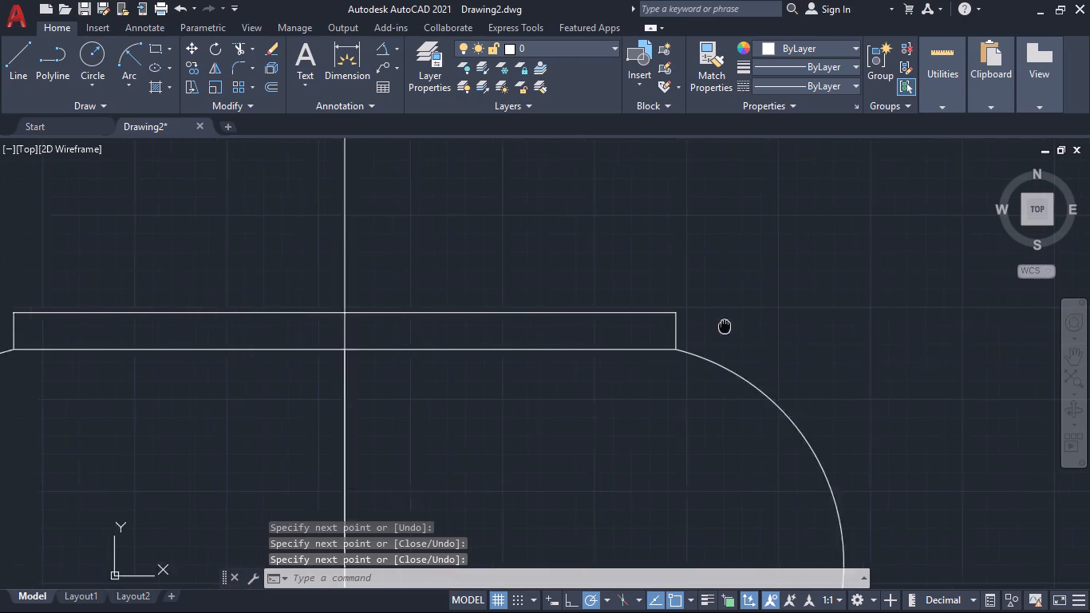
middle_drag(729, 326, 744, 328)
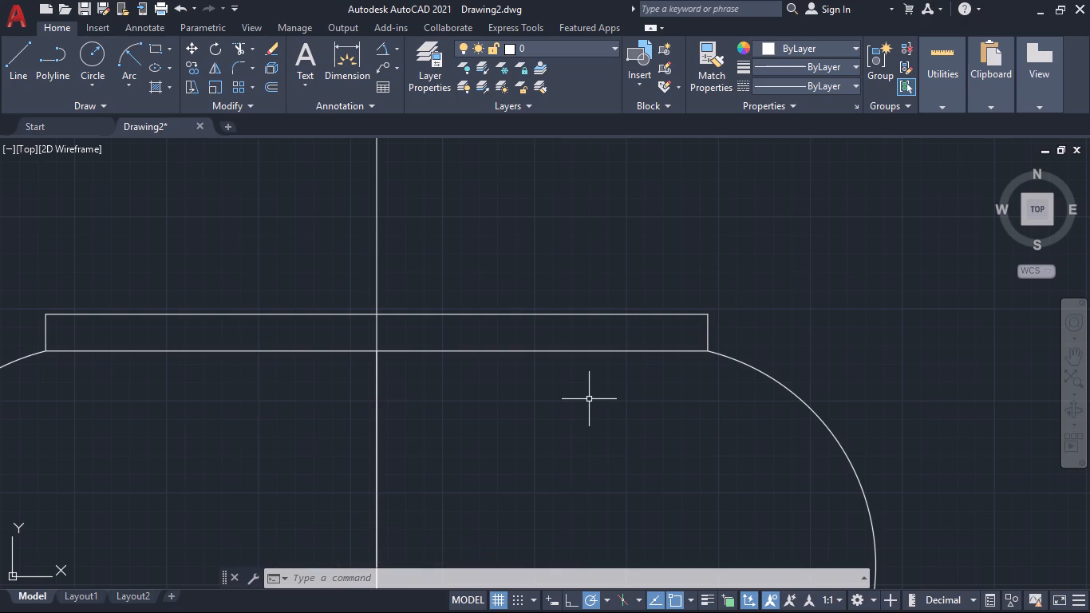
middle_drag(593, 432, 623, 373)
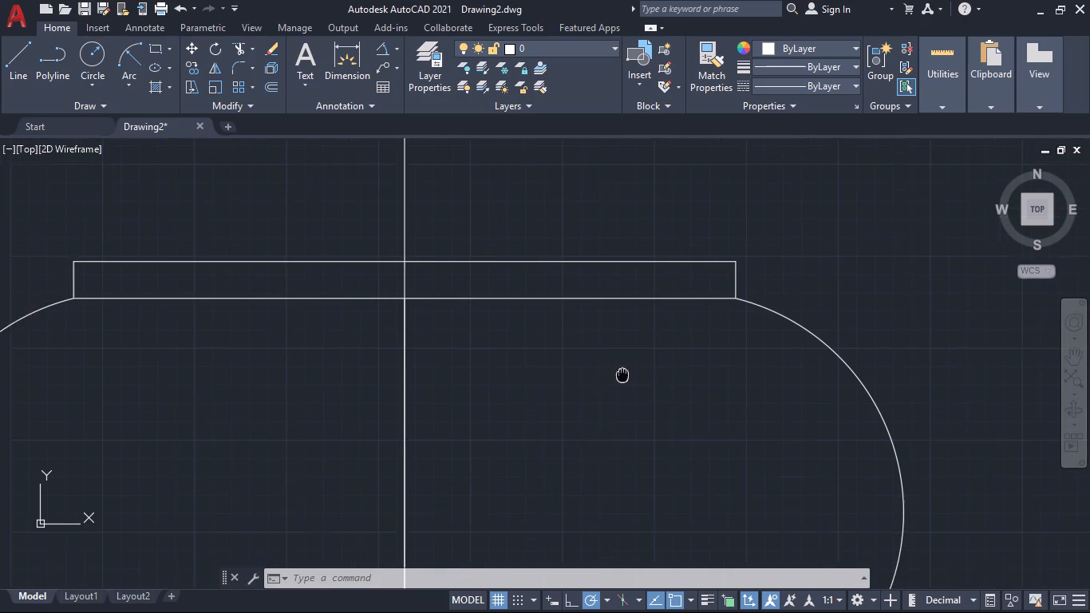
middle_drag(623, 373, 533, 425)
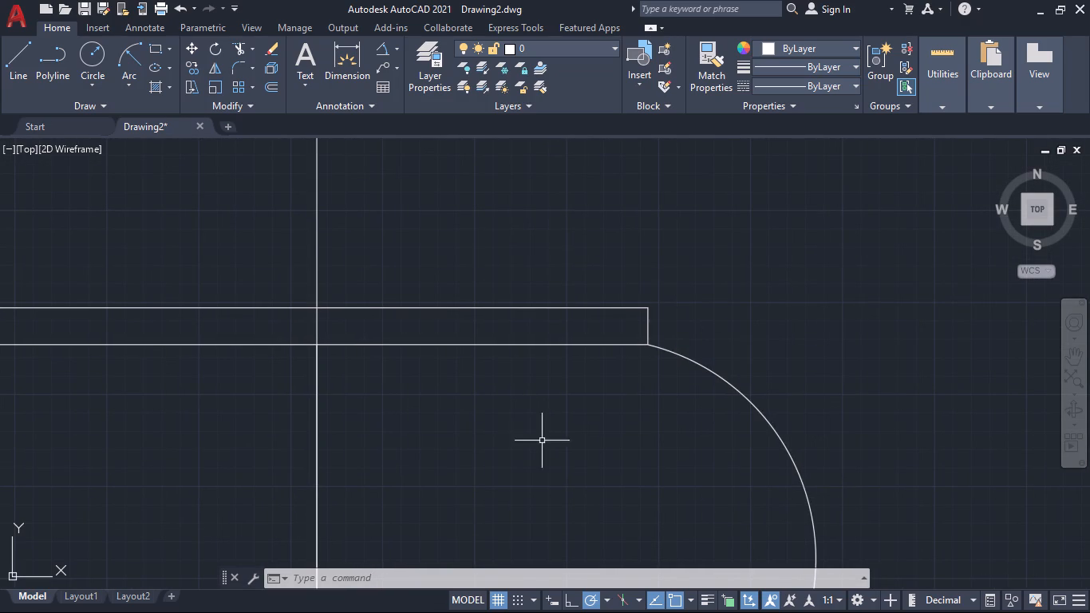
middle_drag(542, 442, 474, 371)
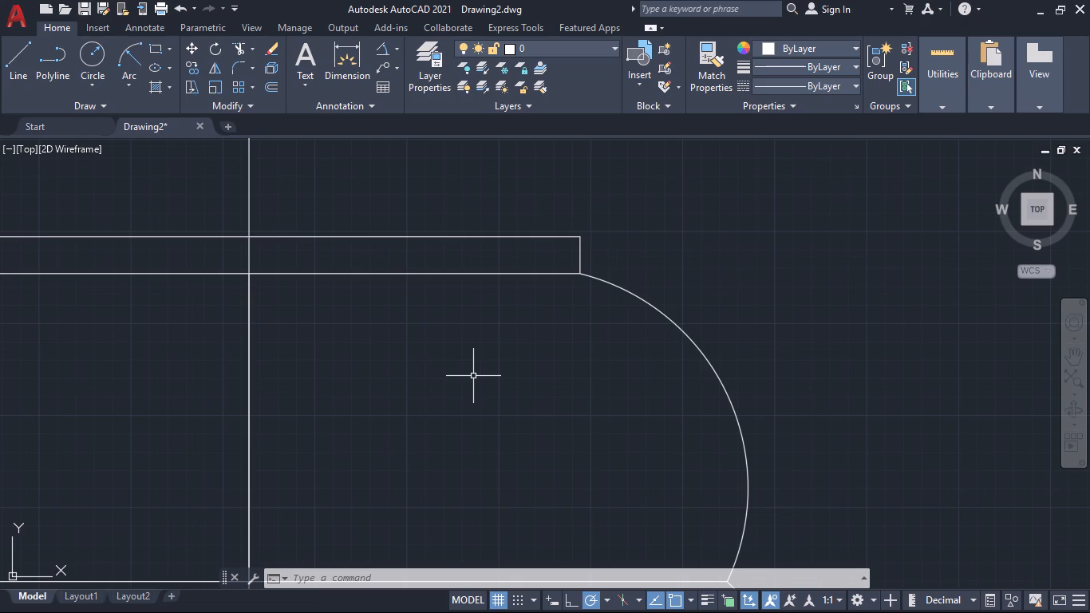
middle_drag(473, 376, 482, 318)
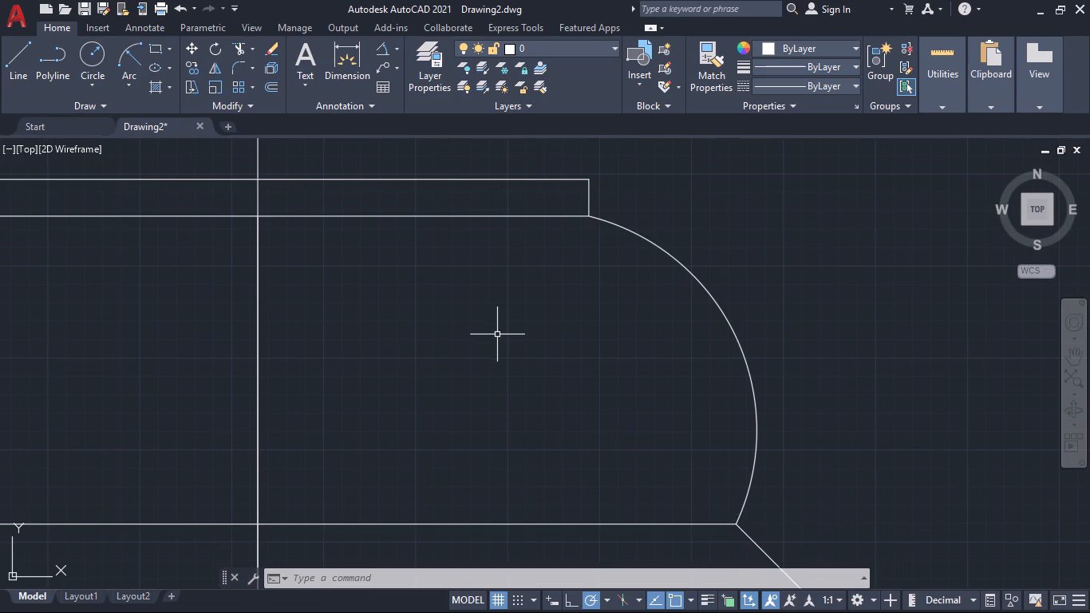
Draw a line 2 mm up the construction line from the collar's top edge, continuing 10 mm horizontally to the left.
middle_drag(499, 333, 555, 335)
middle_drag(549, 353, 591, 491)
scroll(584, 461, down, 1)
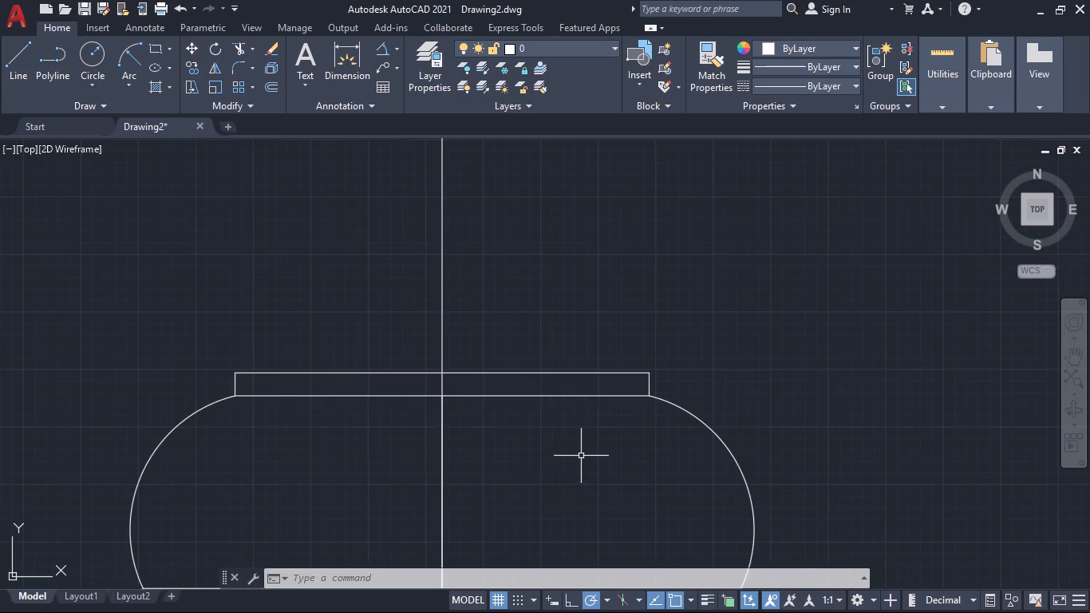
middle_drag(558, 451, 643, 469)
click(16, 57)
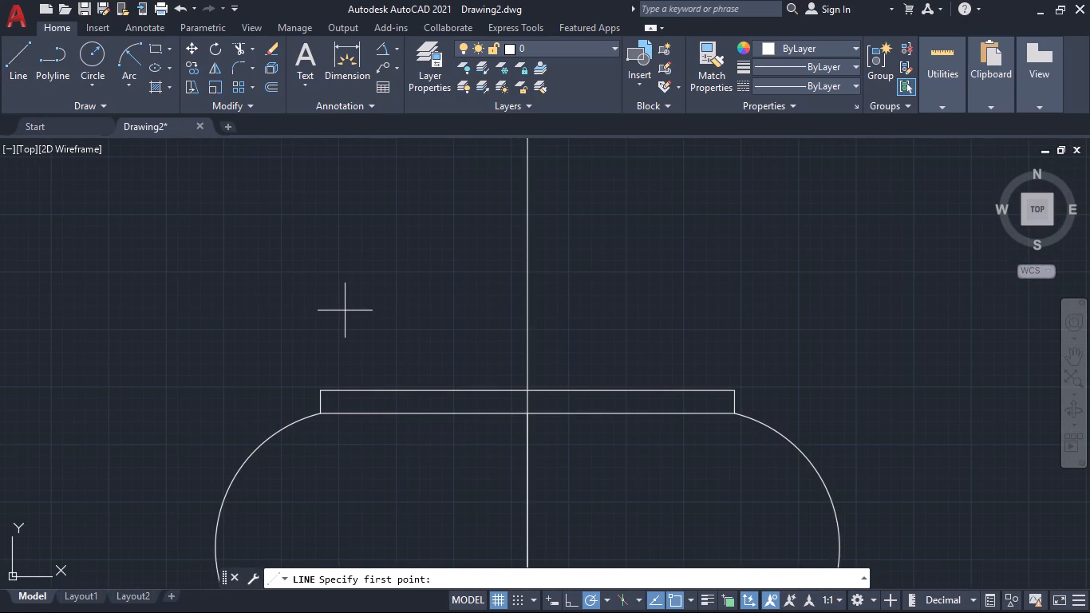
middle_drag(360, 291, 360, 291)
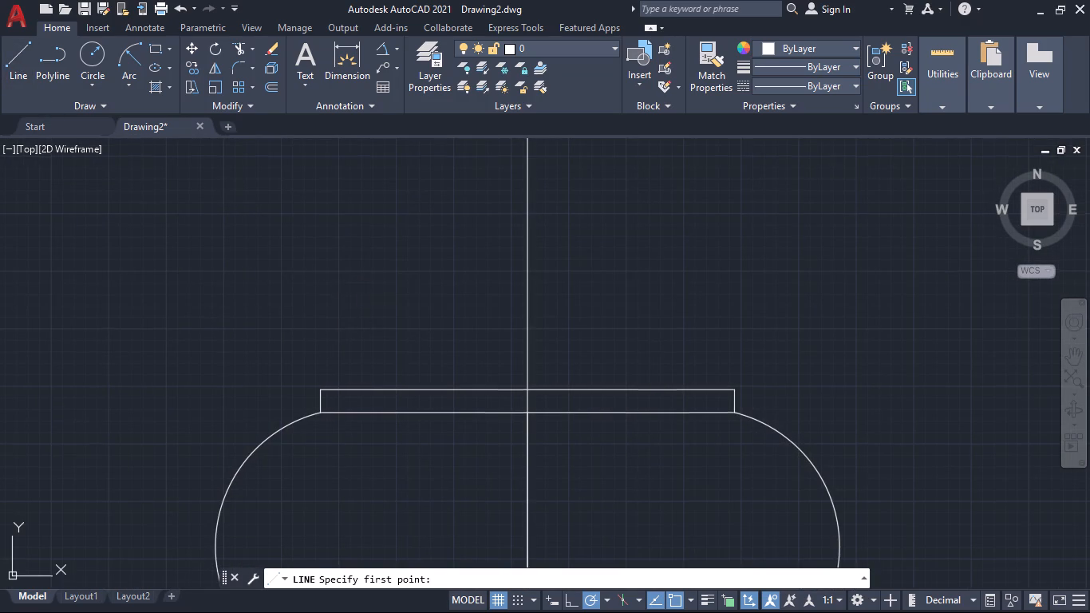
middle_drag(360, 291, 313, 274)
click(481, 371)
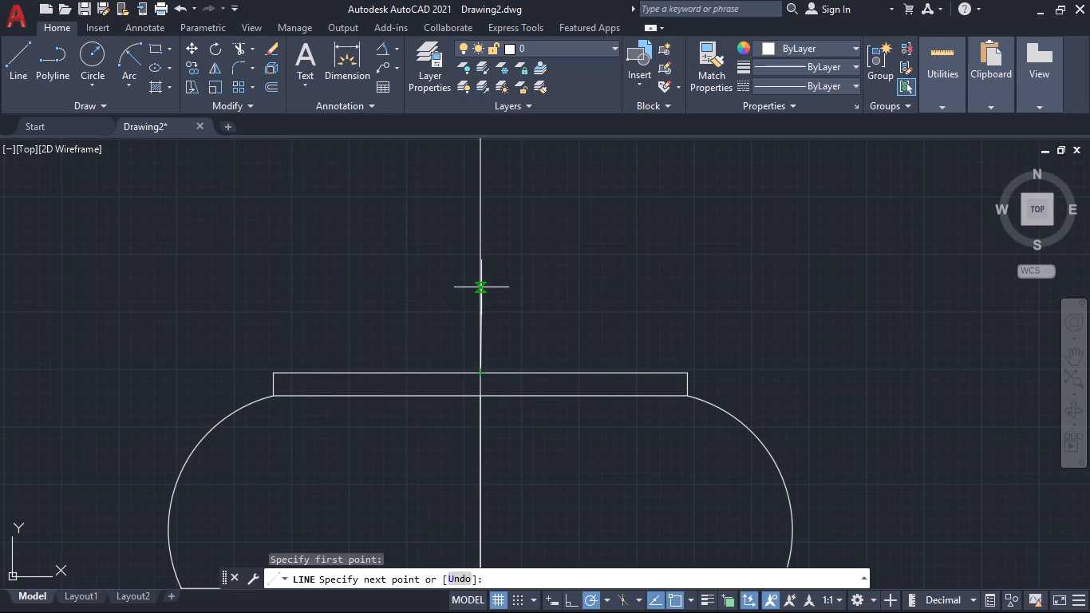
key(2)
key(Return)
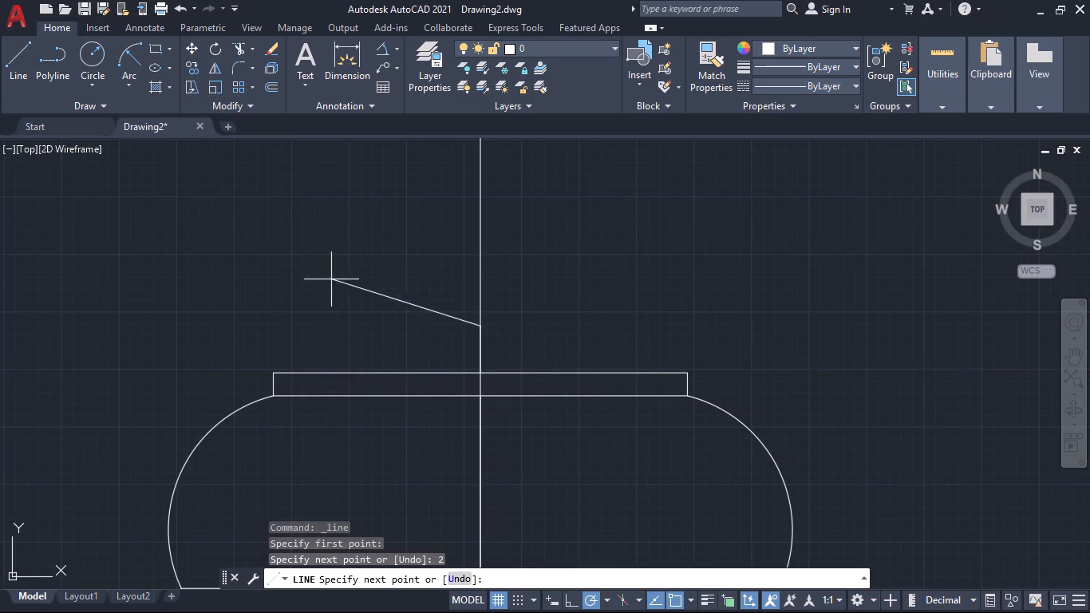
text(10)
key(Return)
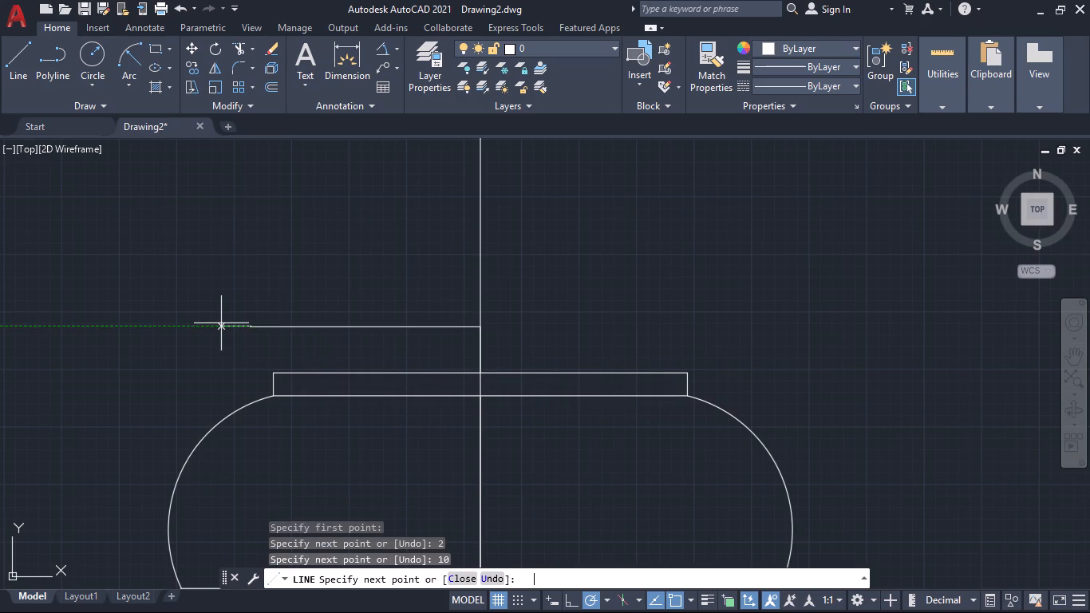
key(space)
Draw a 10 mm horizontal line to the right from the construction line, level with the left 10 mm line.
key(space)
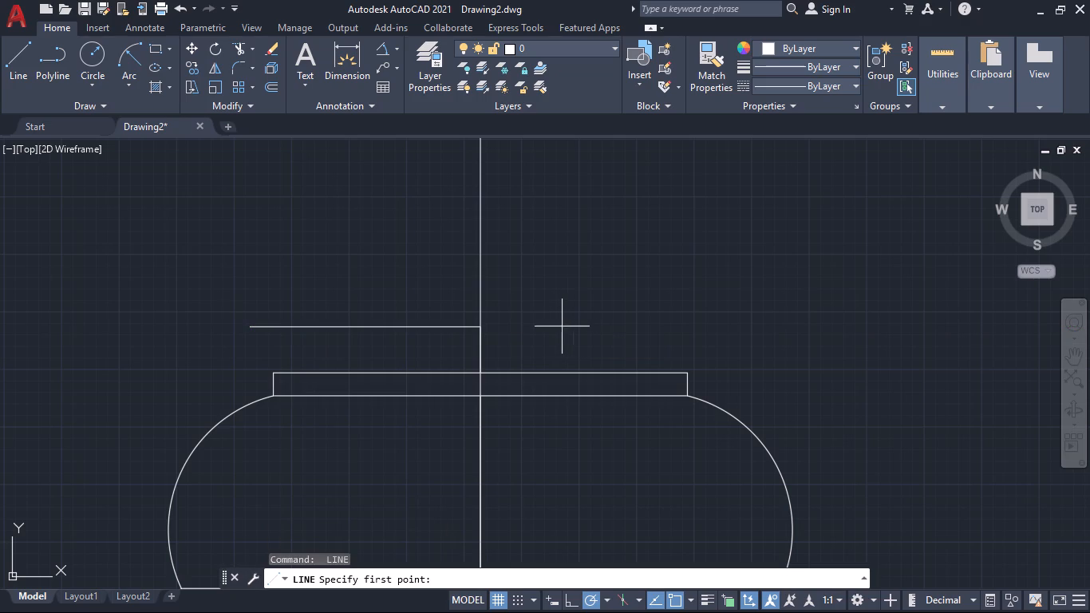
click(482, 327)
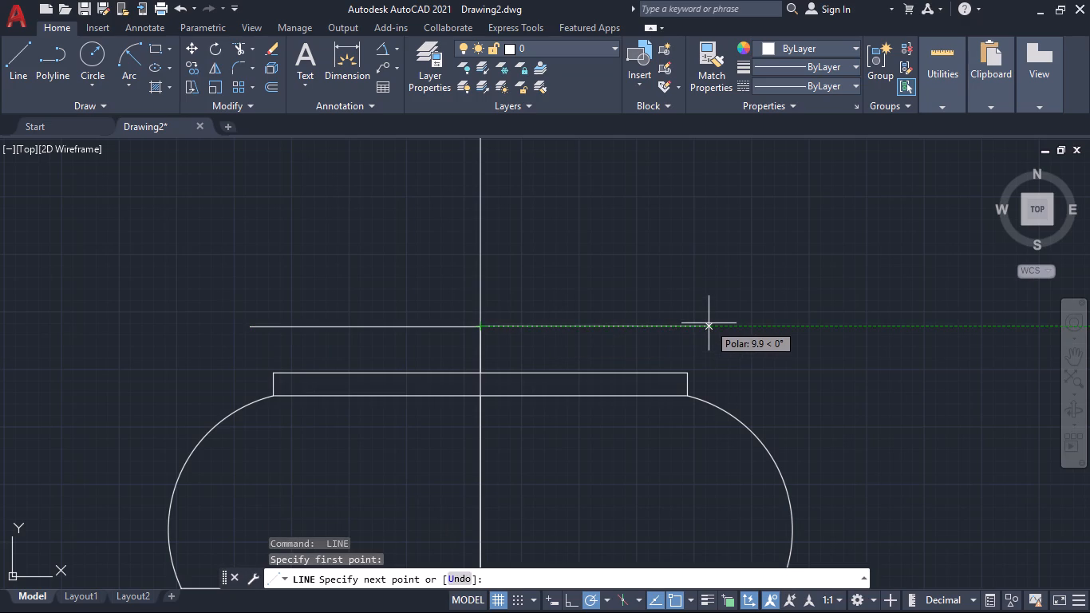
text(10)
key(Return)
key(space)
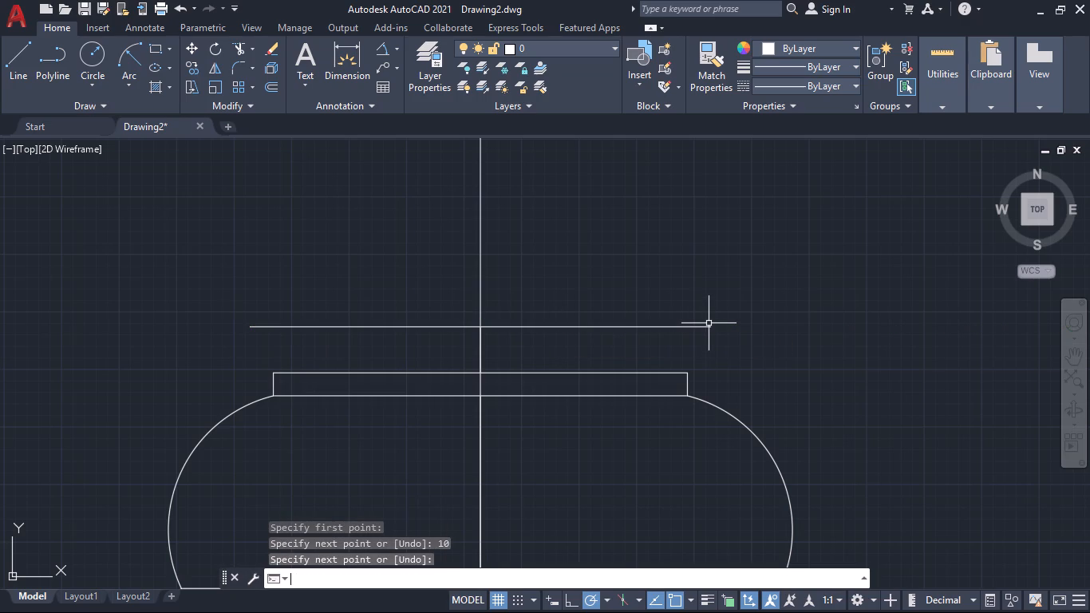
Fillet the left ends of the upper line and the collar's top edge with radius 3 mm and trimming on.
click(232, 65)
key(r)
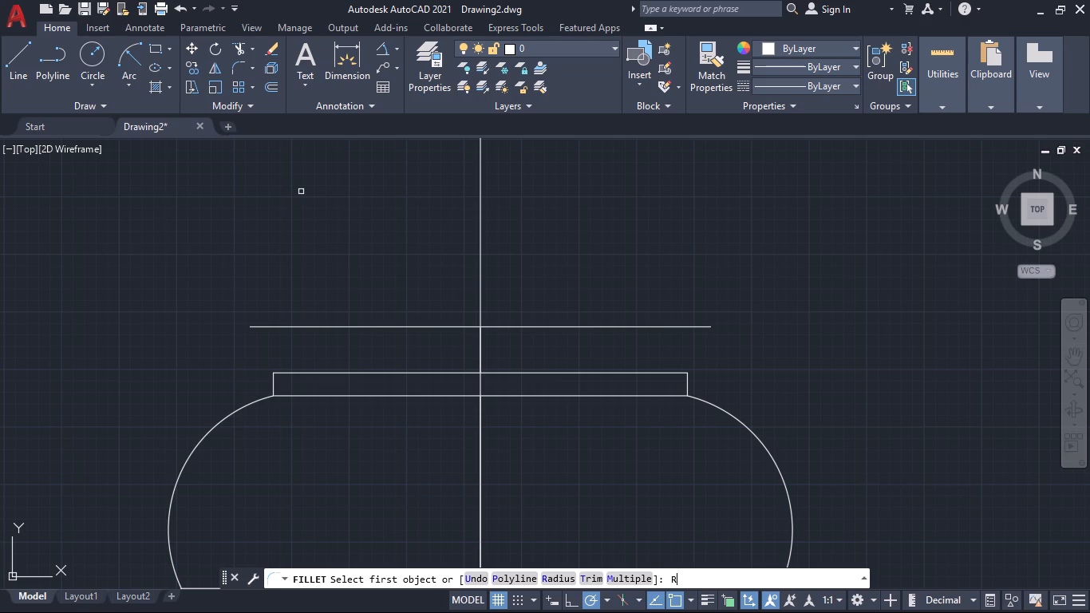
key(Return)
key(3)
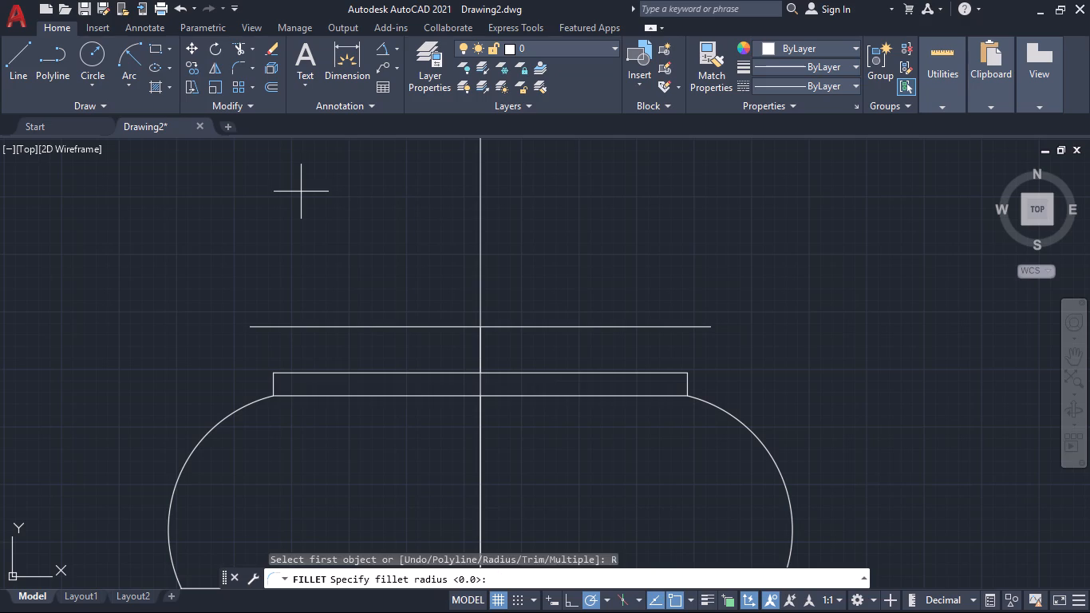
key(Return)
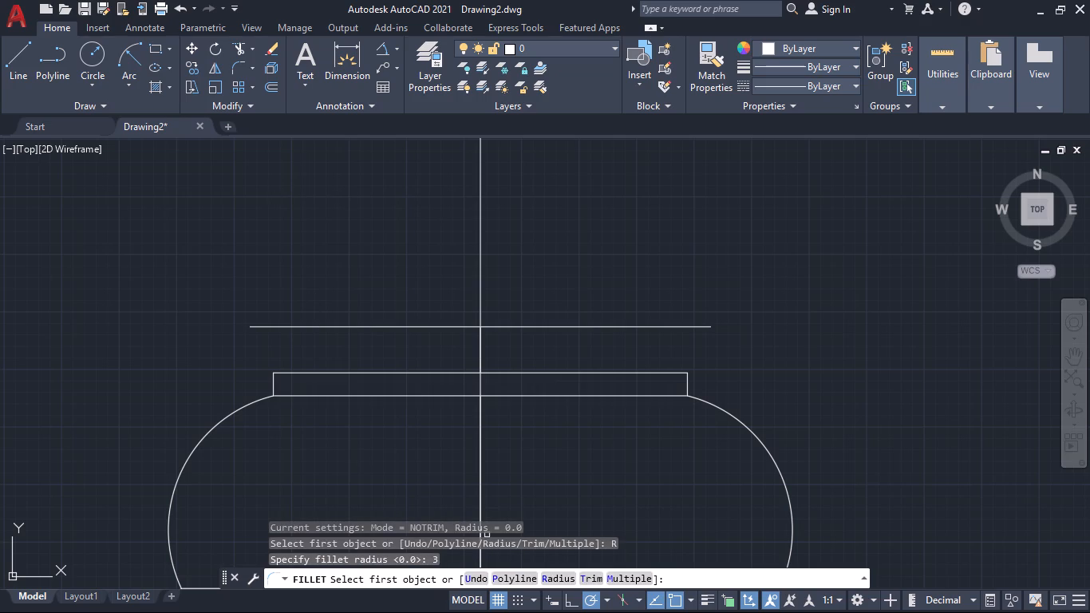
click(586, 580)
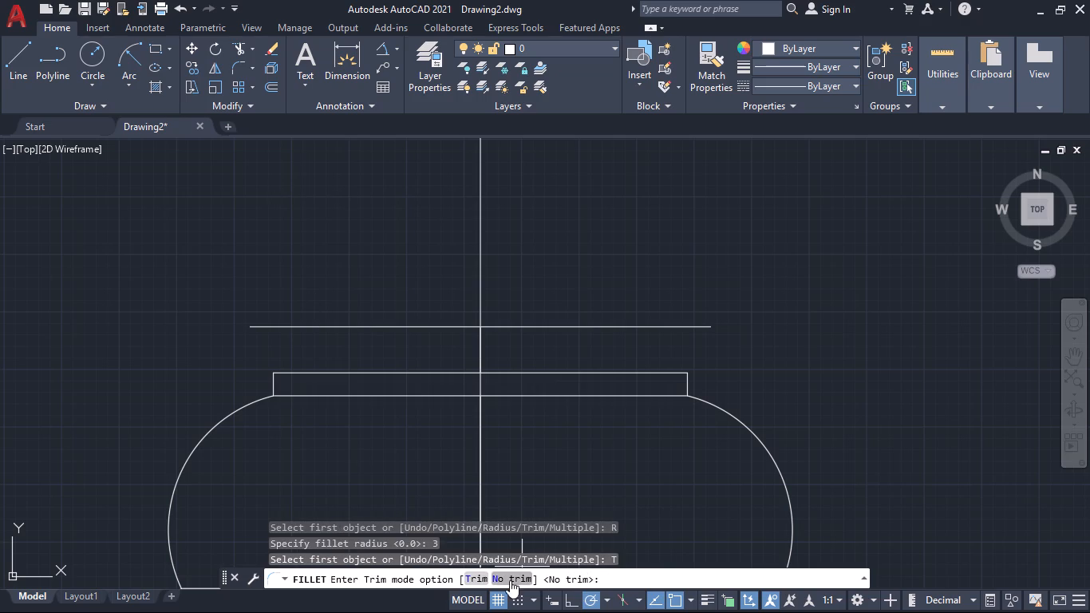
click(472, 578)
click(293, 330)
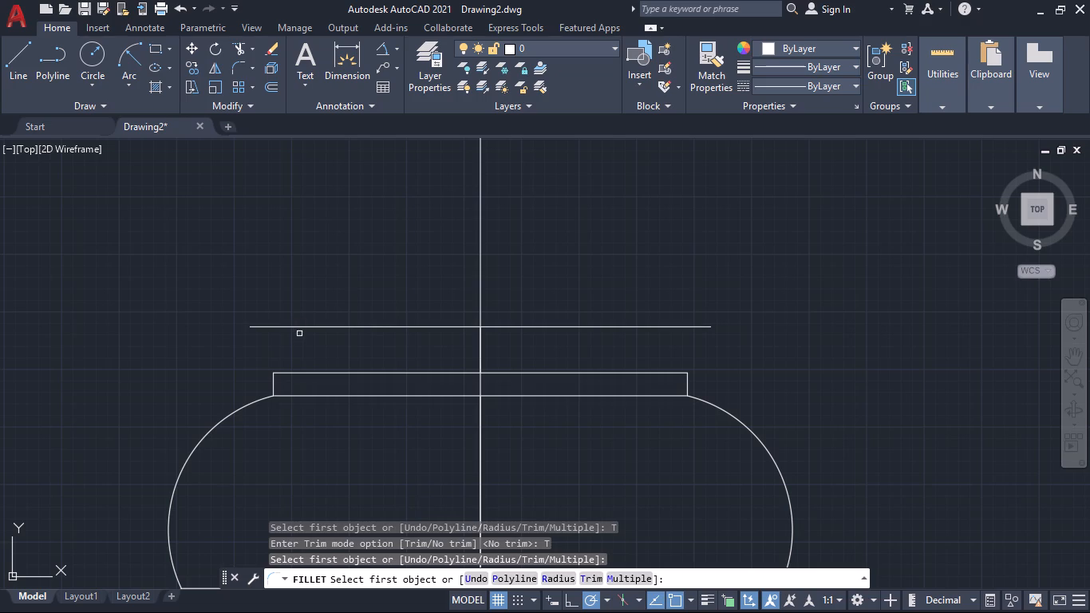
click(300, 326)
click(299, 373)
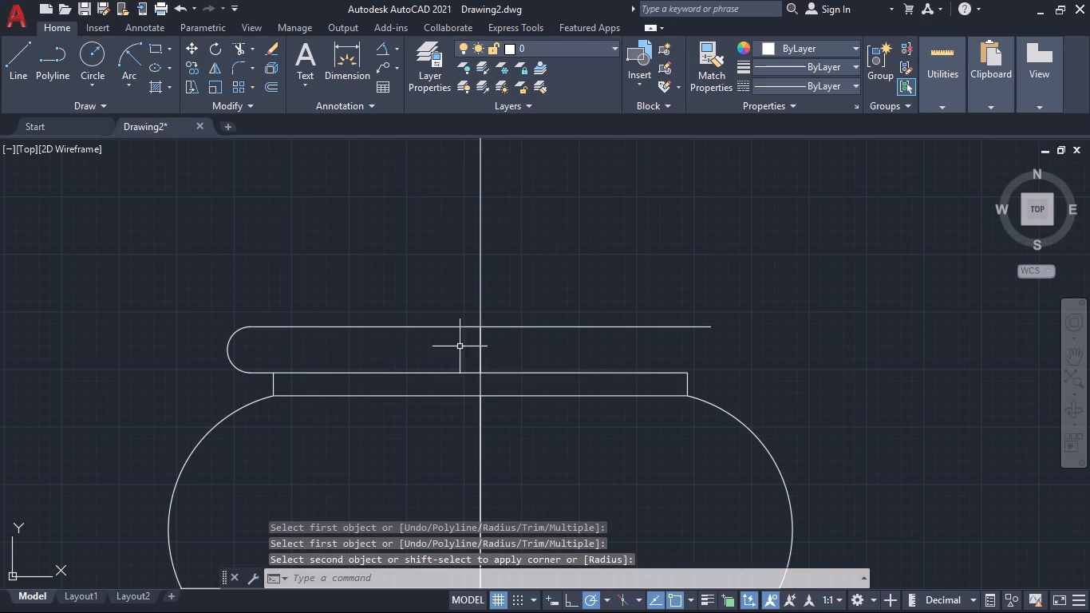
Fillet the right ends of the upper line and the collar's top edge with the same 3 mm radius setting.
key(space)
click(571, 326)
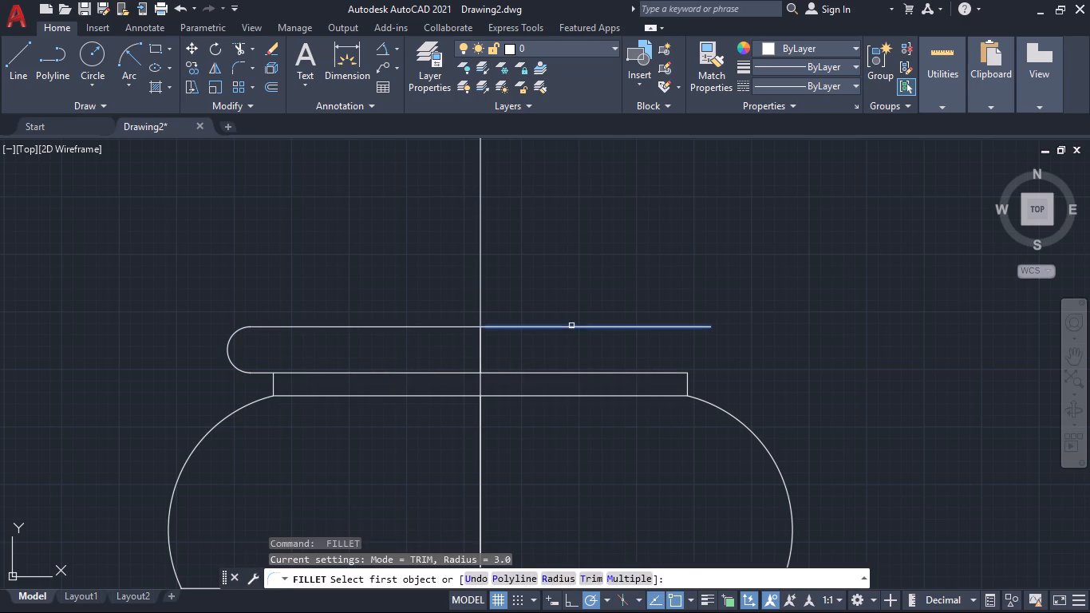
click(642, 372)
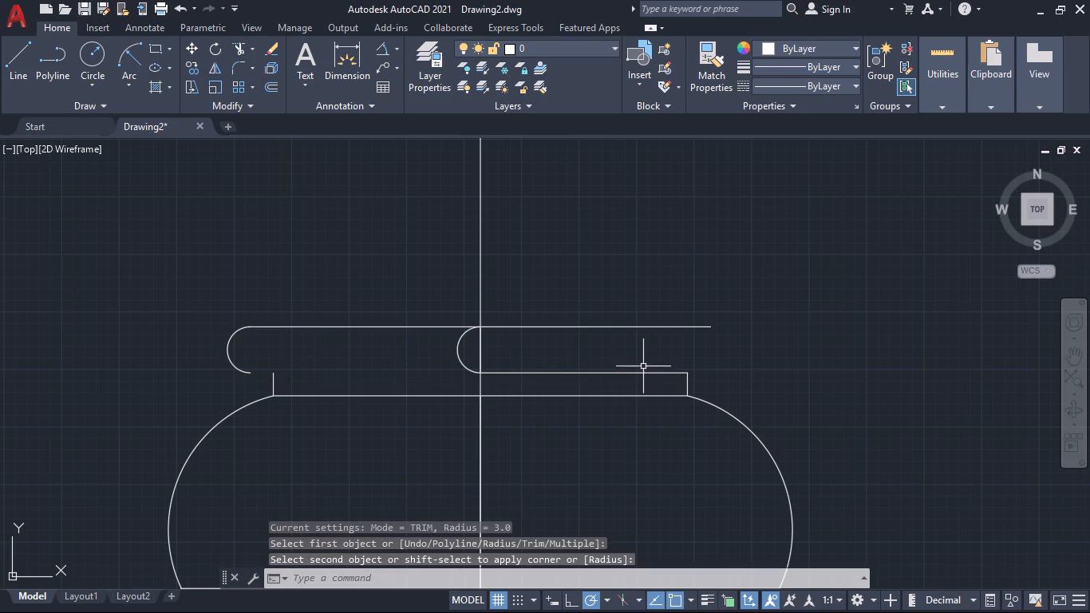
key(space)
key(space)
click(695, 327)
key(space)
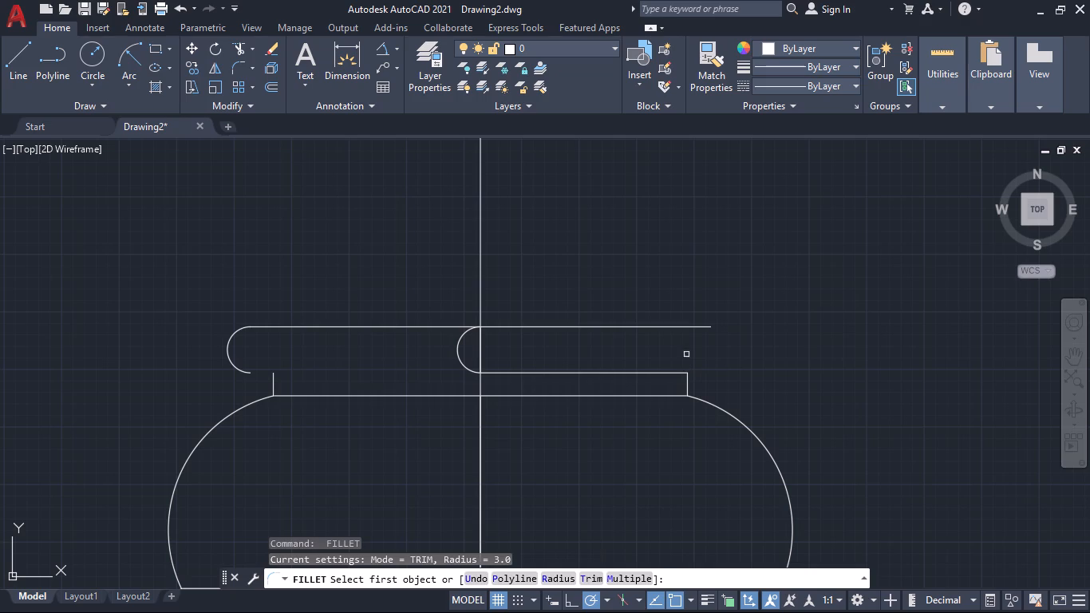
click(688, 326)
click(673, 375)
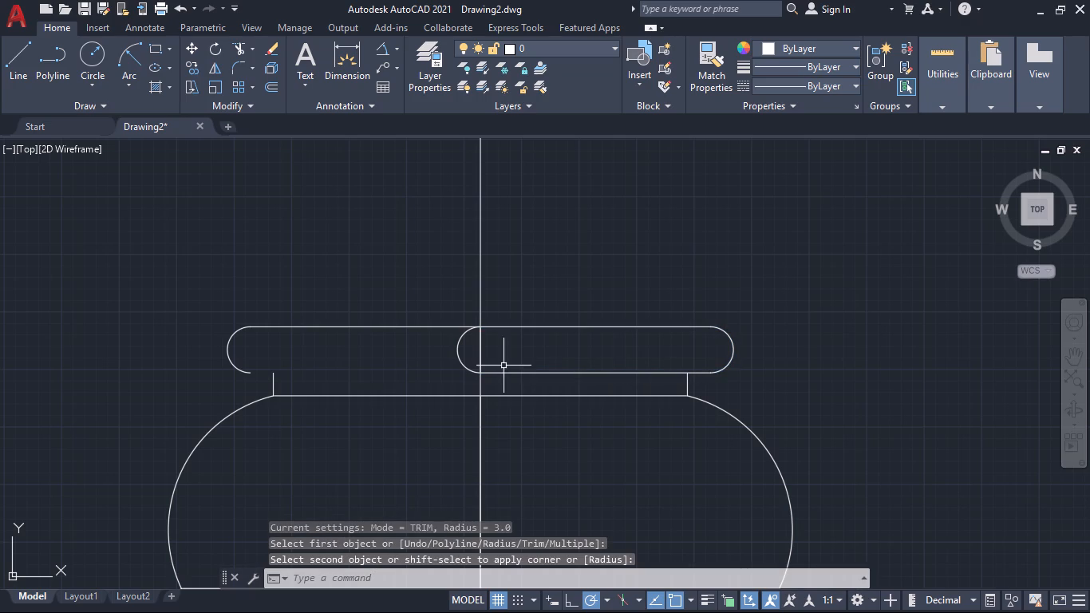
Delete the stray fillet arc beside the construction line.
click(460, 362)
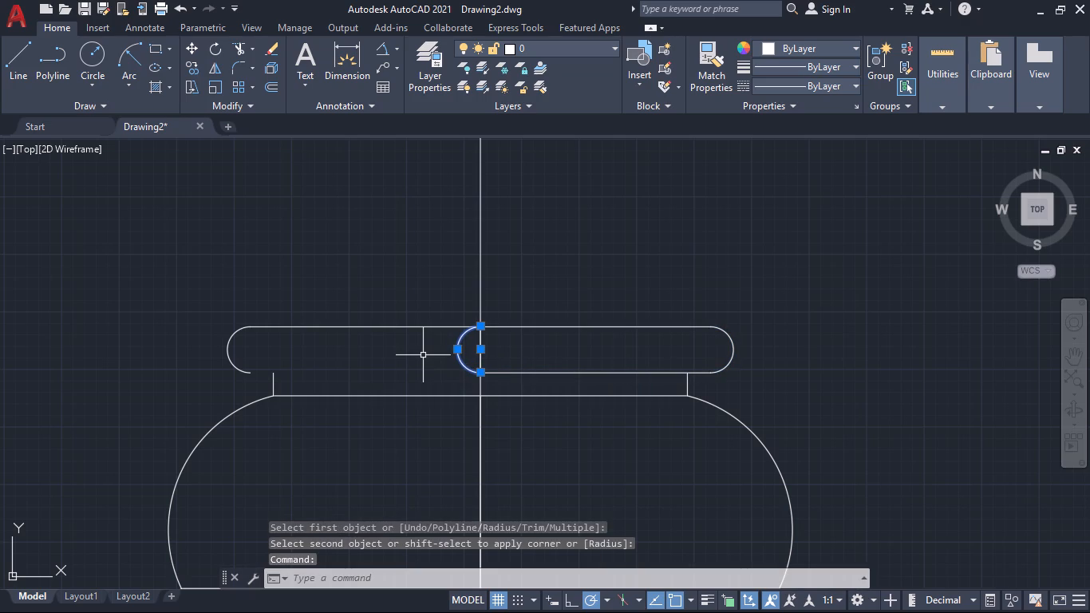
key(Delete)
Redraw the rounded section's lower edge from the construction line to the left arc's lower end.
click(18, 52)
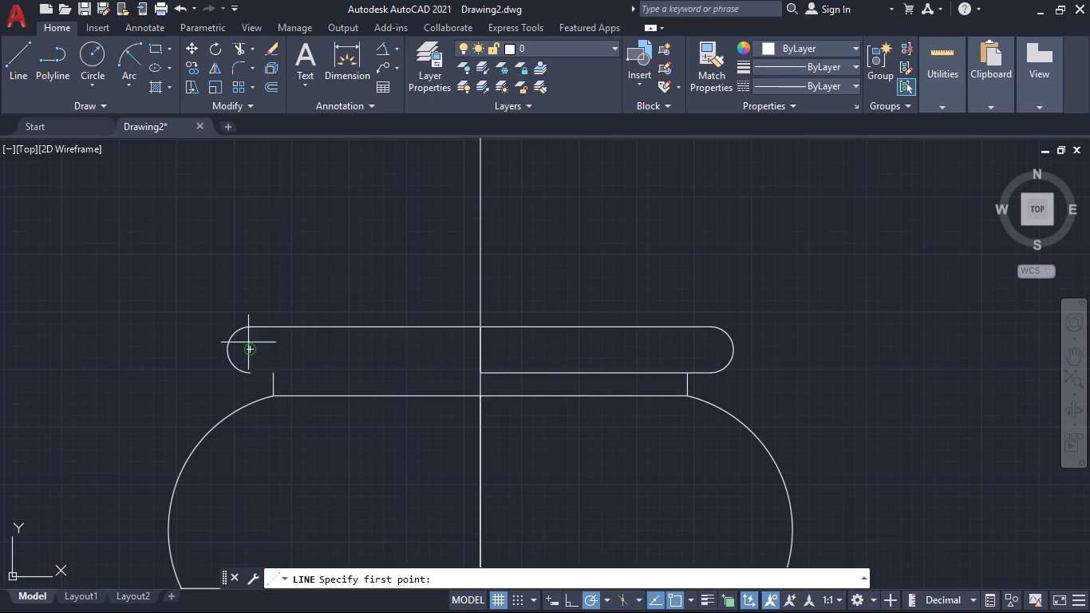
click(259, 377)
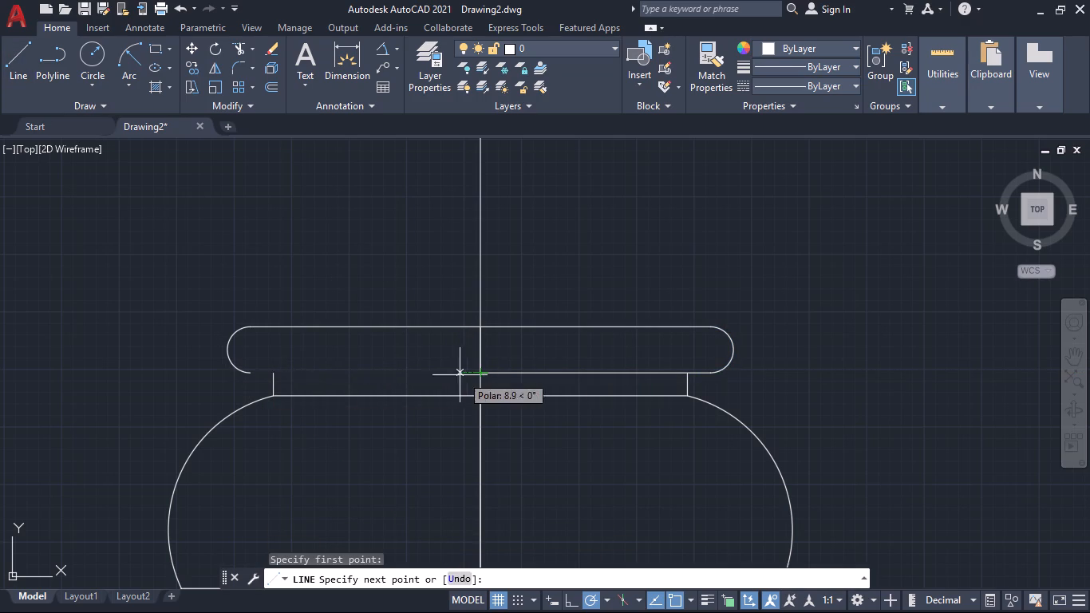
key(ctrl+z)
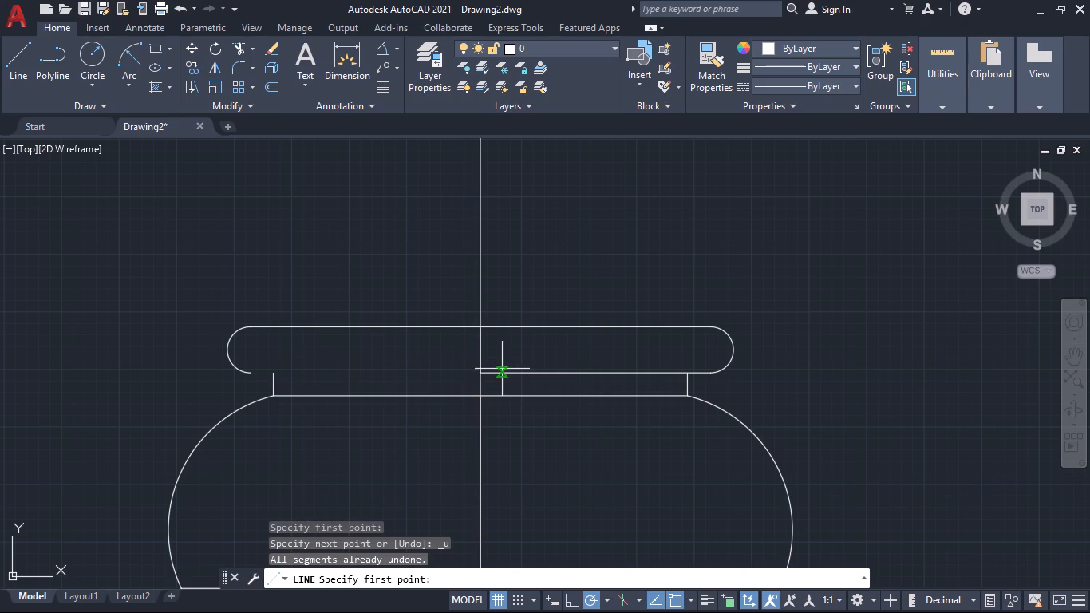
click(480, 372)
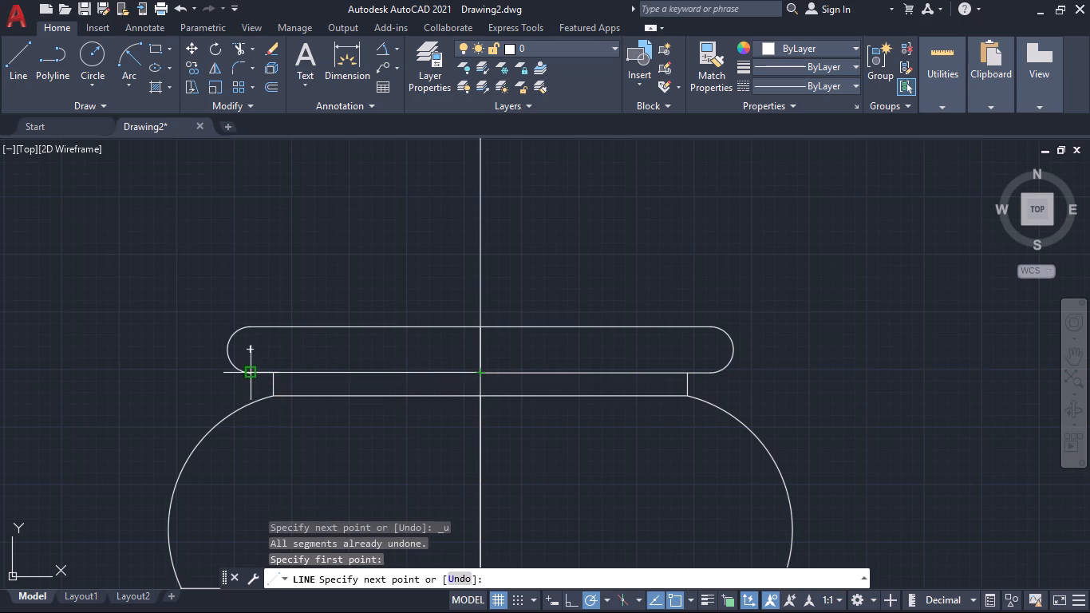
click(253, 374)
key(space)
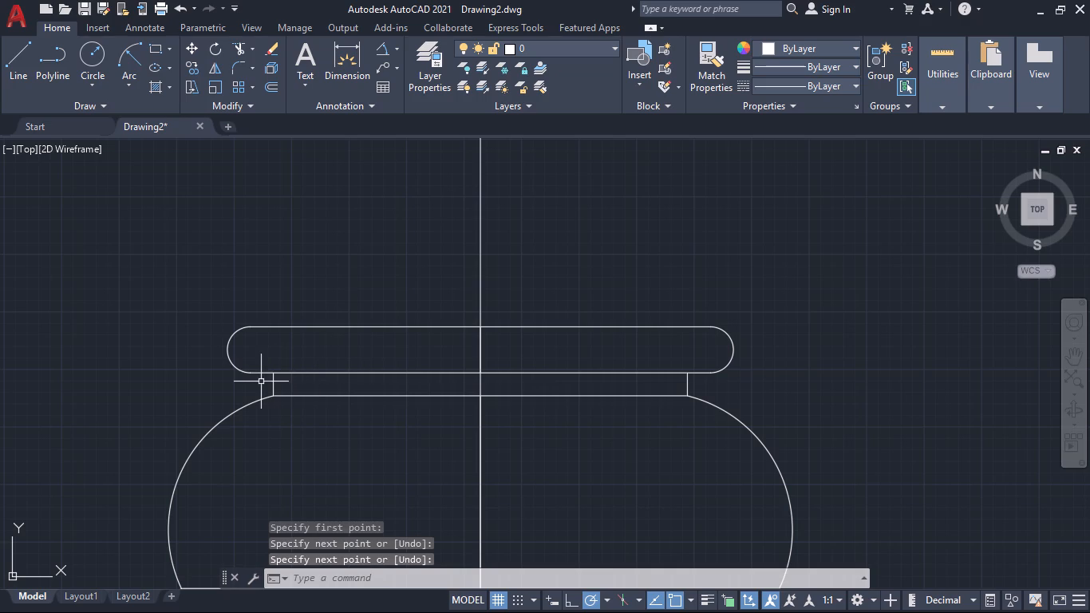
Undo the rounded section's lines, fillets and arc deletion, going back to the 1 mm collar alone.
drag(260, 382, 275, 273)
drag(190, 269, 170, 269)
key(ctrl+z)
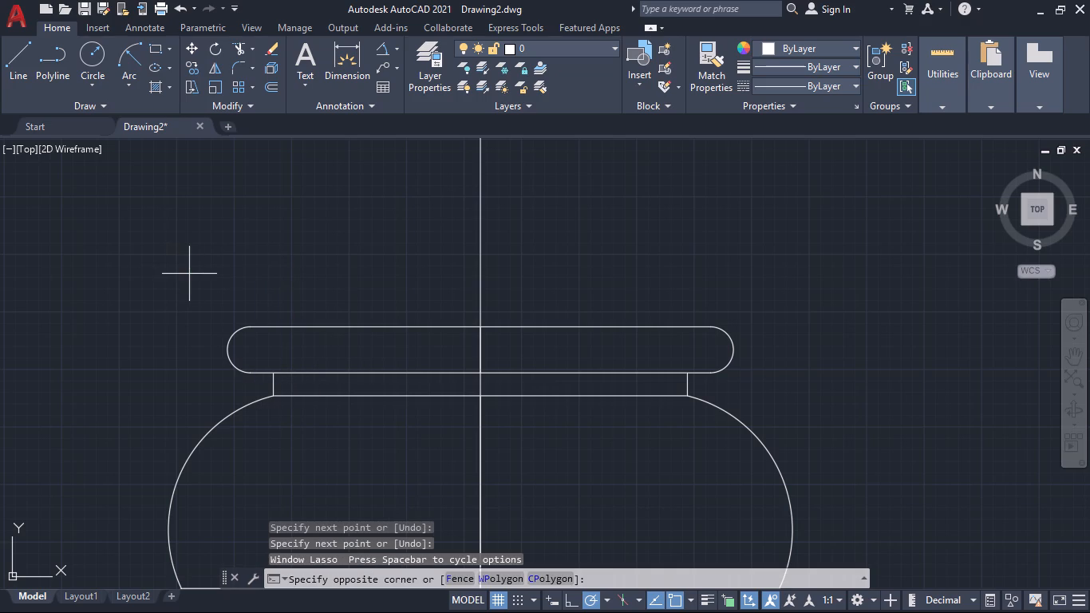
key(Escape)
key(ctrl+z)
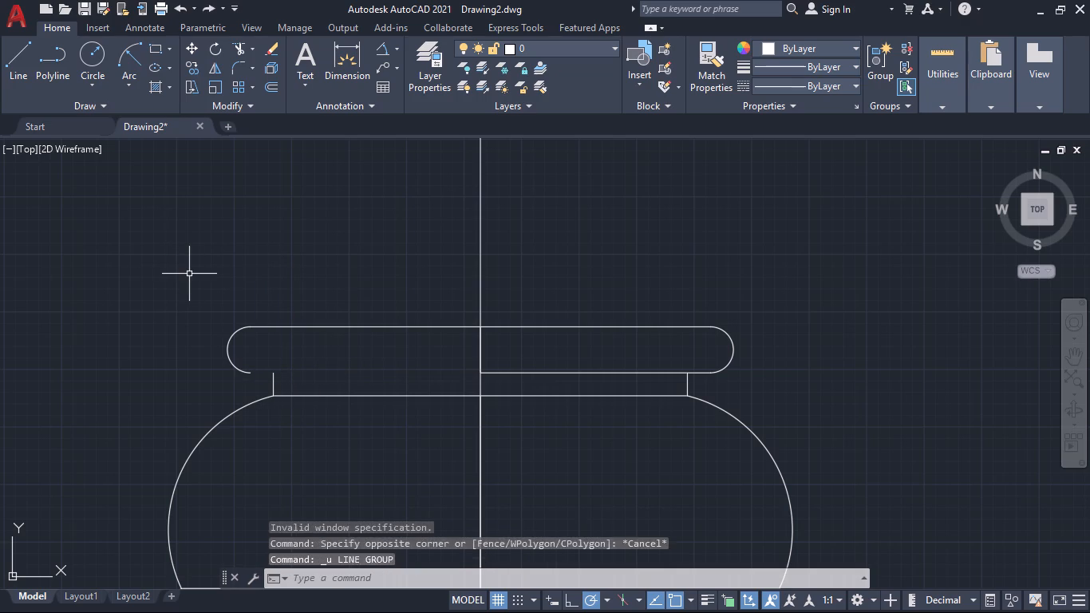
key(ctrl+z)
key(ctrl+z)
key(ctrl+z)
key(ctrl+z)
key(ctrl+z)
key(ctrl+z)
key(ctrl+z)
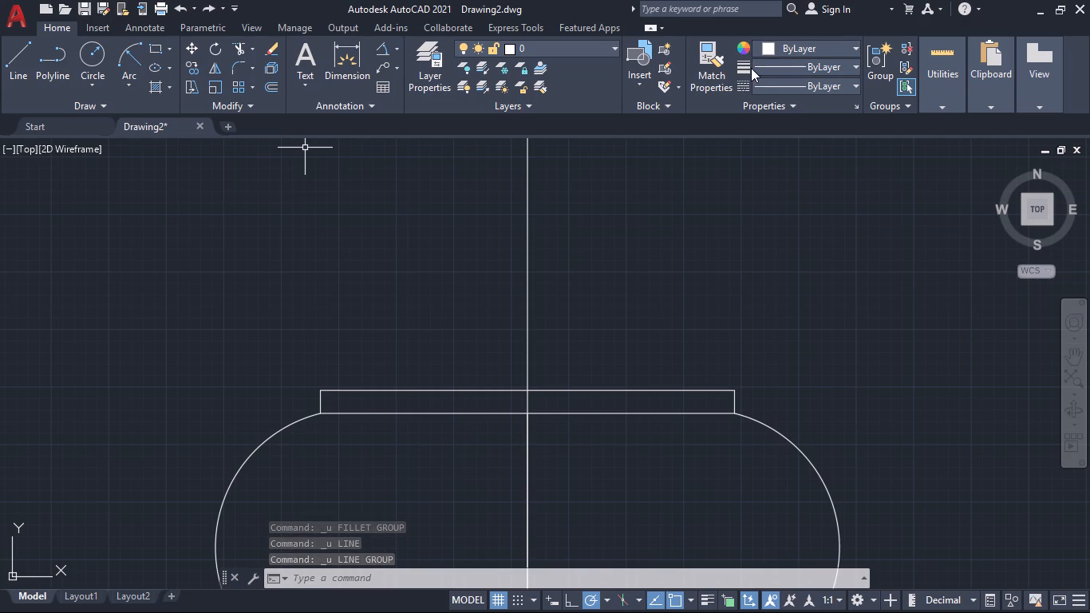
Draw a 2 mm high section outline on the collar's top edge, running from its left corner to its right corner.
middle_drag(466, 328, 464, 267)
scroll(466, 328, down, 1)
scroll(391, 250, up, 2)
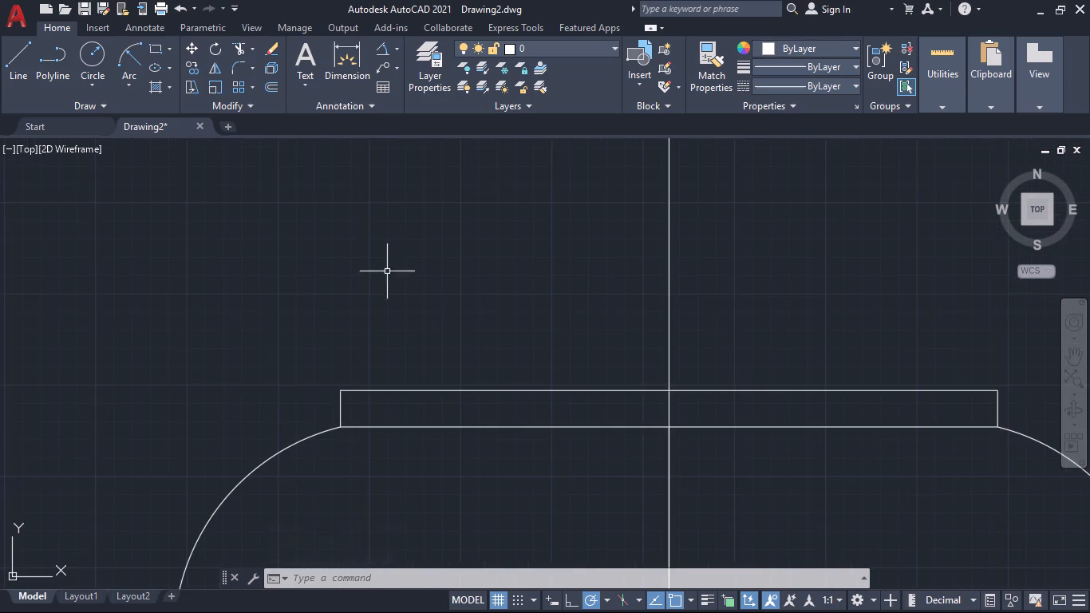
middle_drag(388, 274, 362, 271)
click(22, 77)
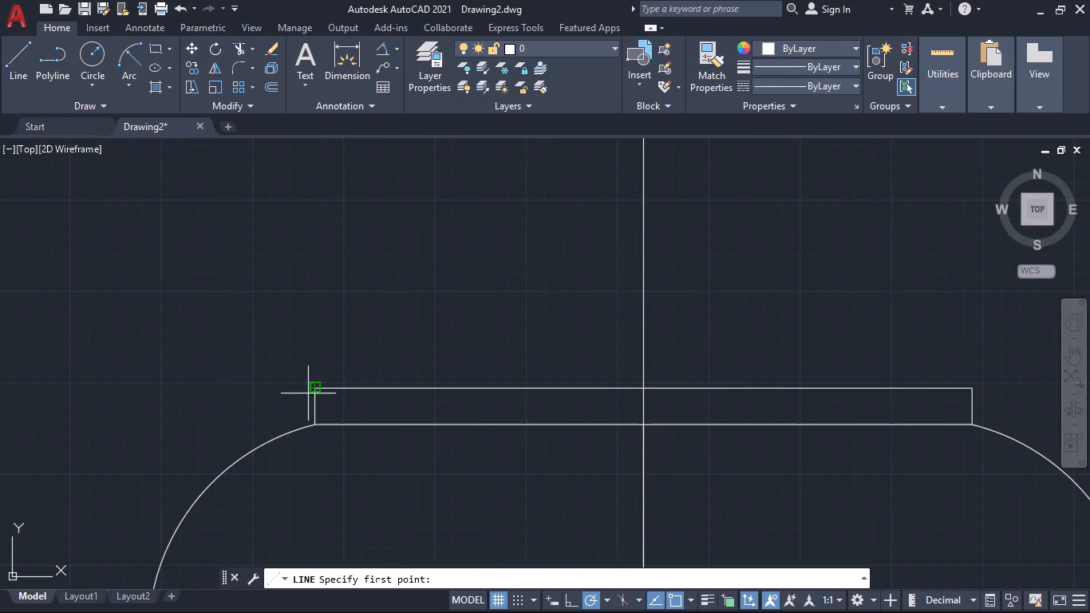
click(314, 388)
key(2)
key(Return)
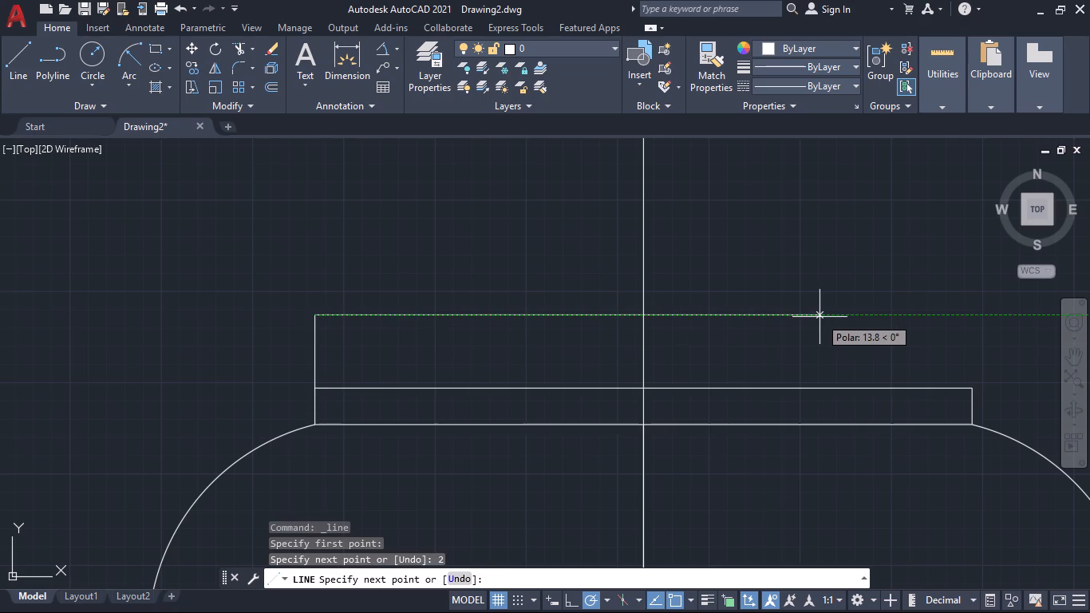
click(973, 314)
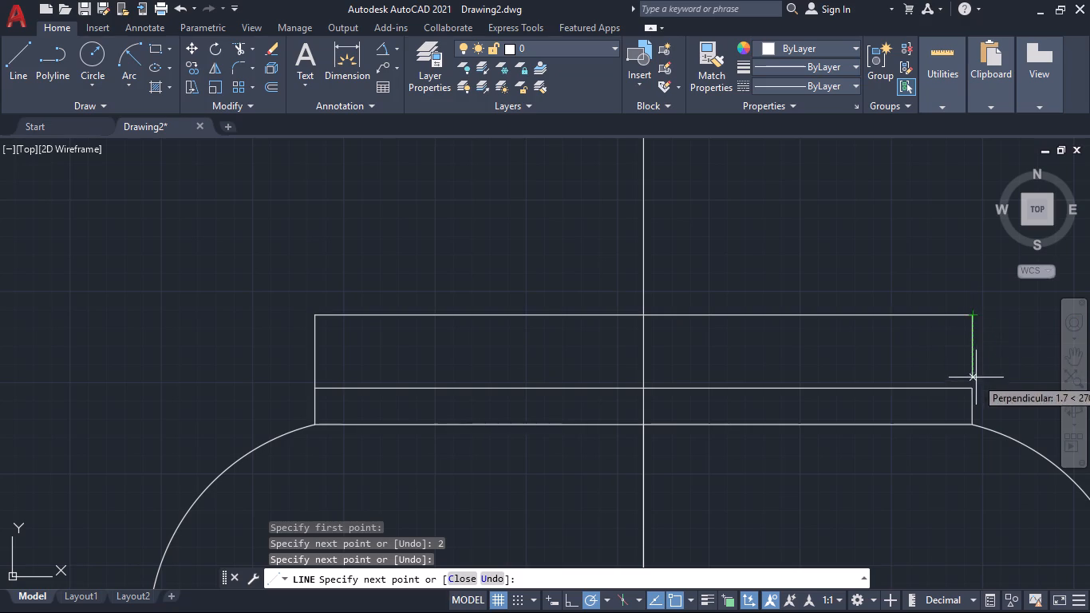
click(975, 393)
key(space)
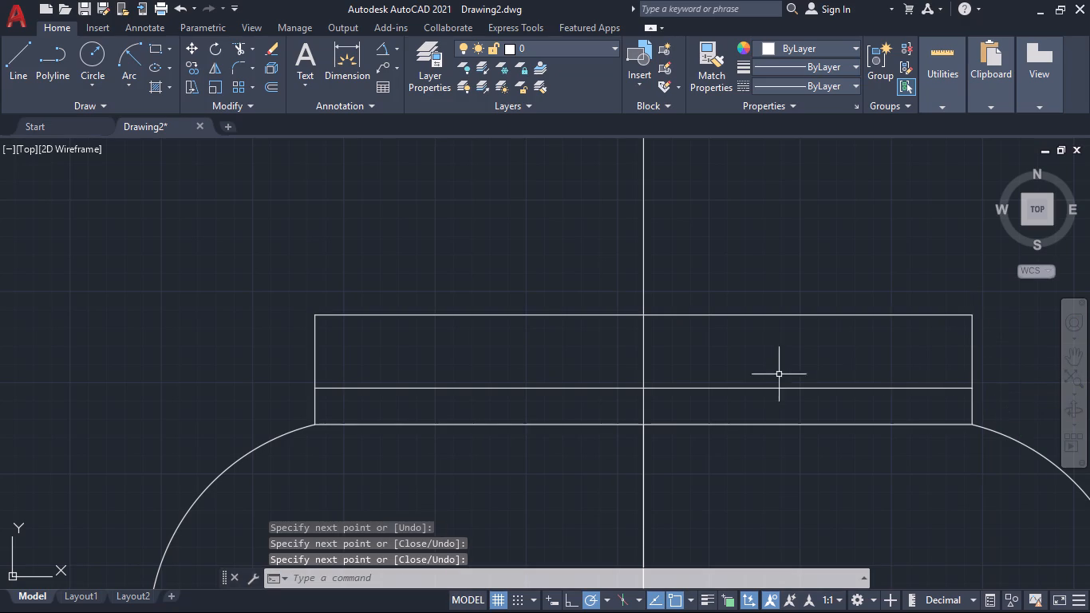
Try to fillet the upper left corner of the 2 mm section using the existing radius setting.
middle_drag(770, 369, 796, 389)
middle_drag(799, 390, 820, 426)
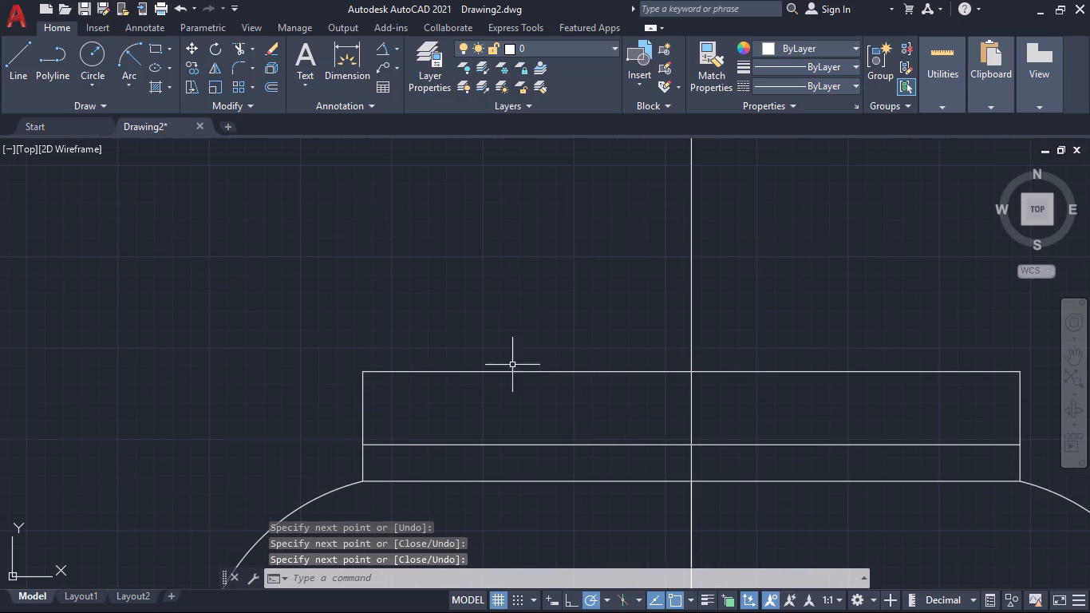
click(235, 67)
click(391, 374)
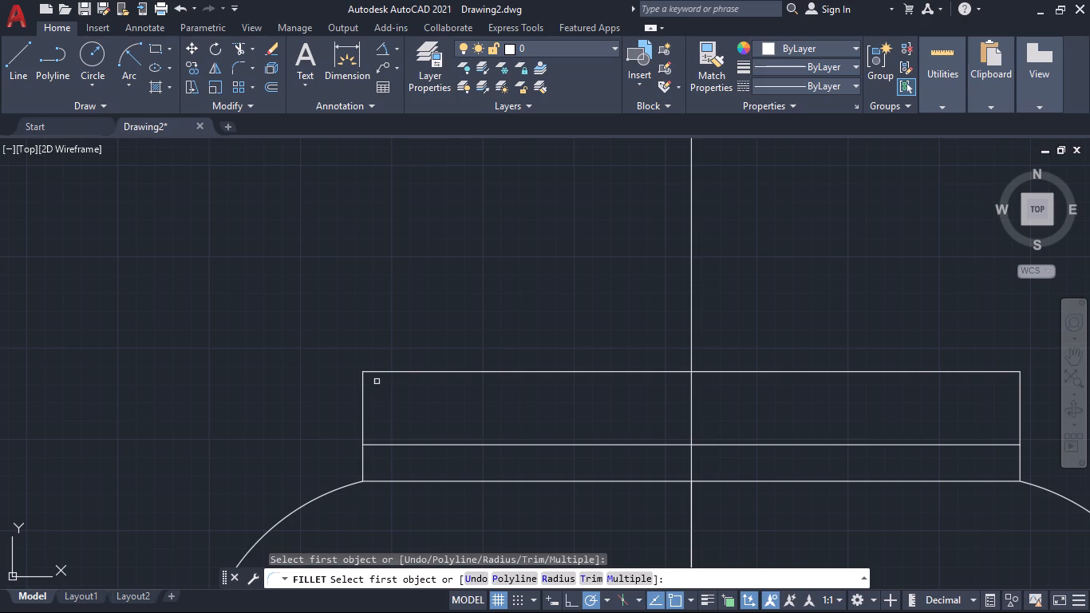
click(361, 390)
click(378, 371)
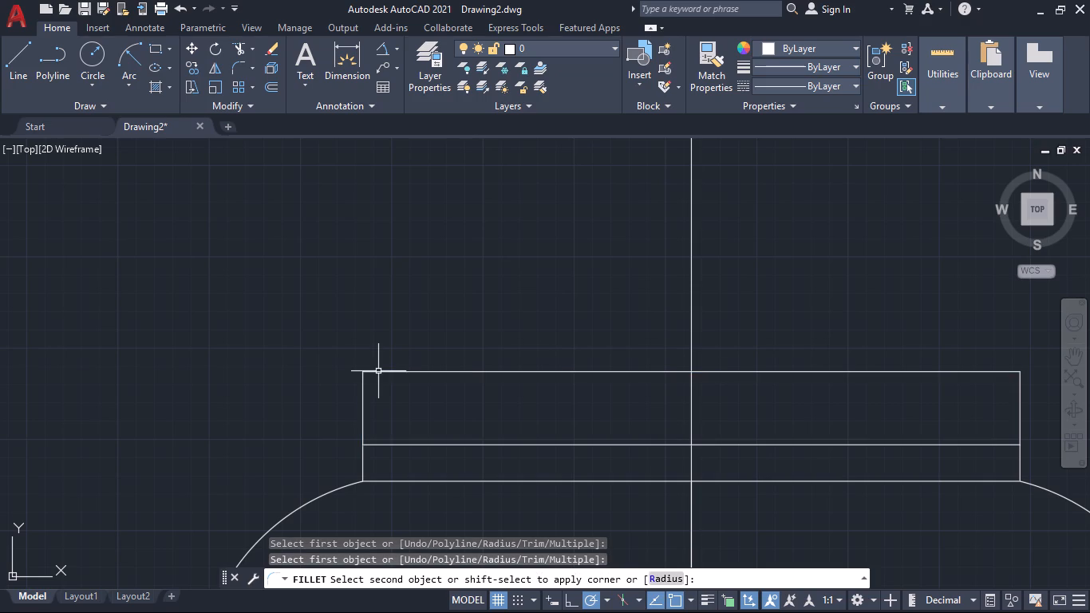
Fillet the upper left corner of the 2 mm section with a 3 mm radius.
middle_drag(447, 305, 336, 309)
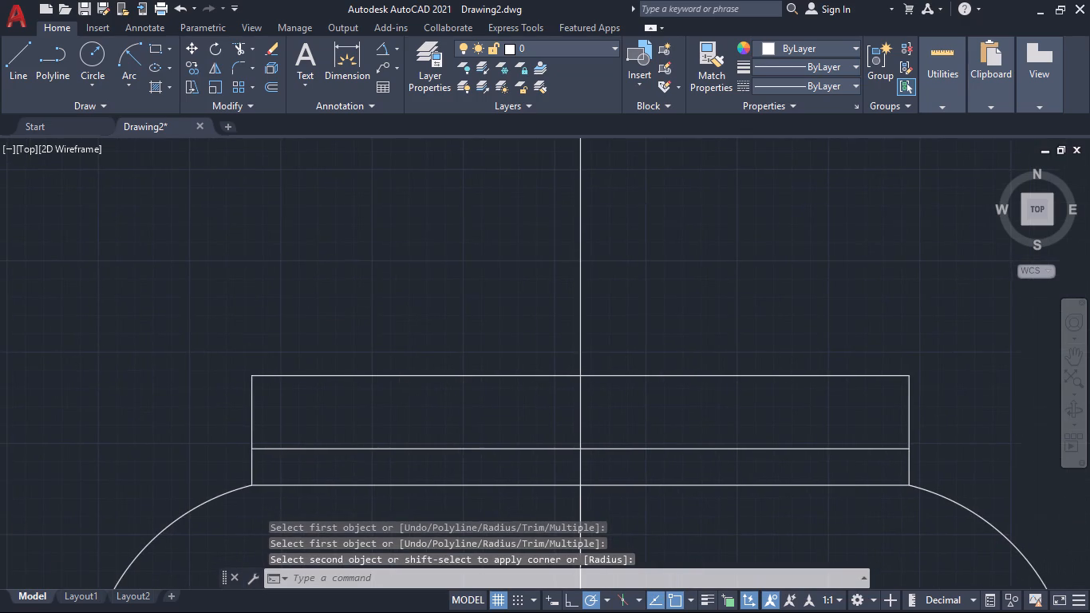
middle_drag(338, 299, 389, 281)
click(239, 67)
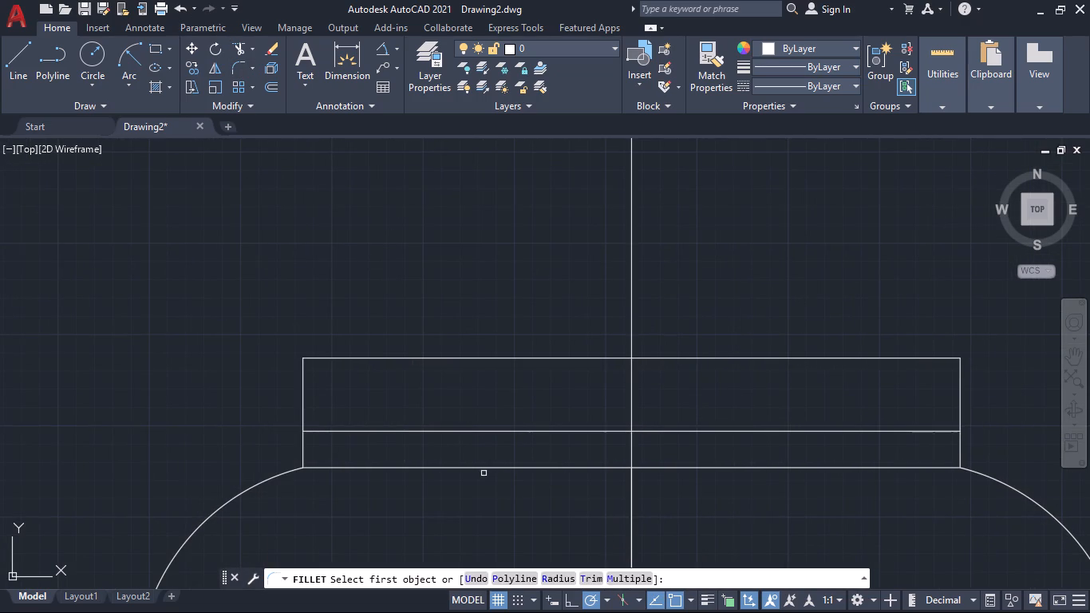
click(550, 574)
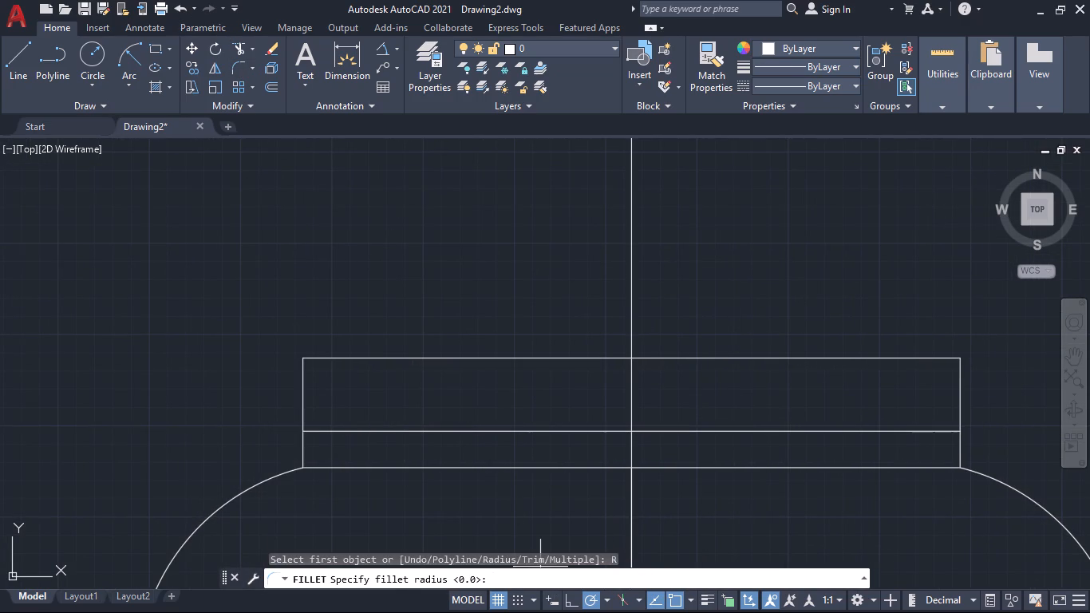
key(3)
key(Return)
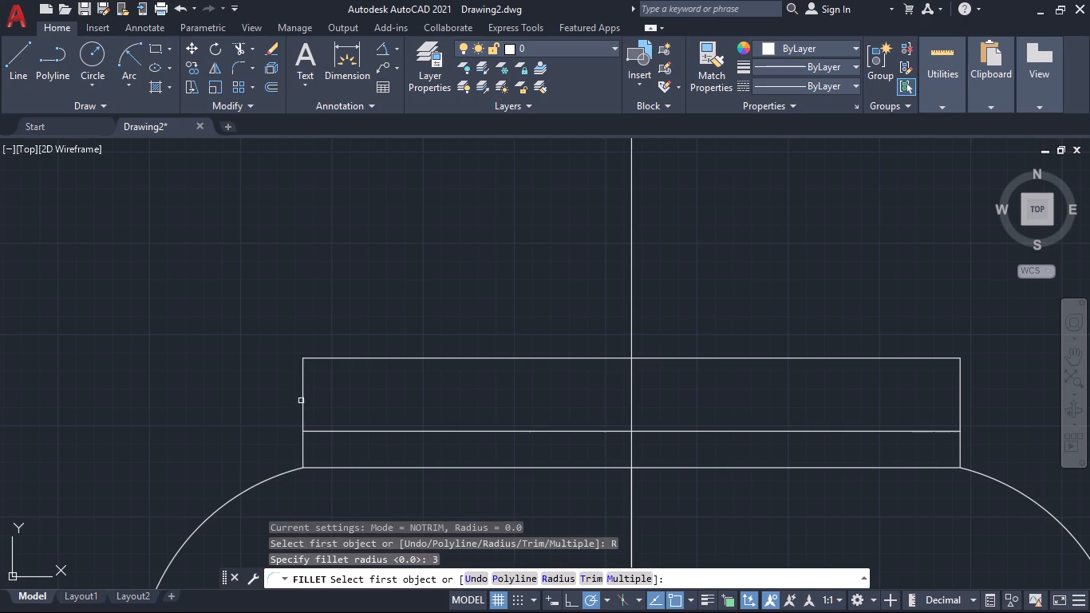
click(305, 403)
click(357, 359)
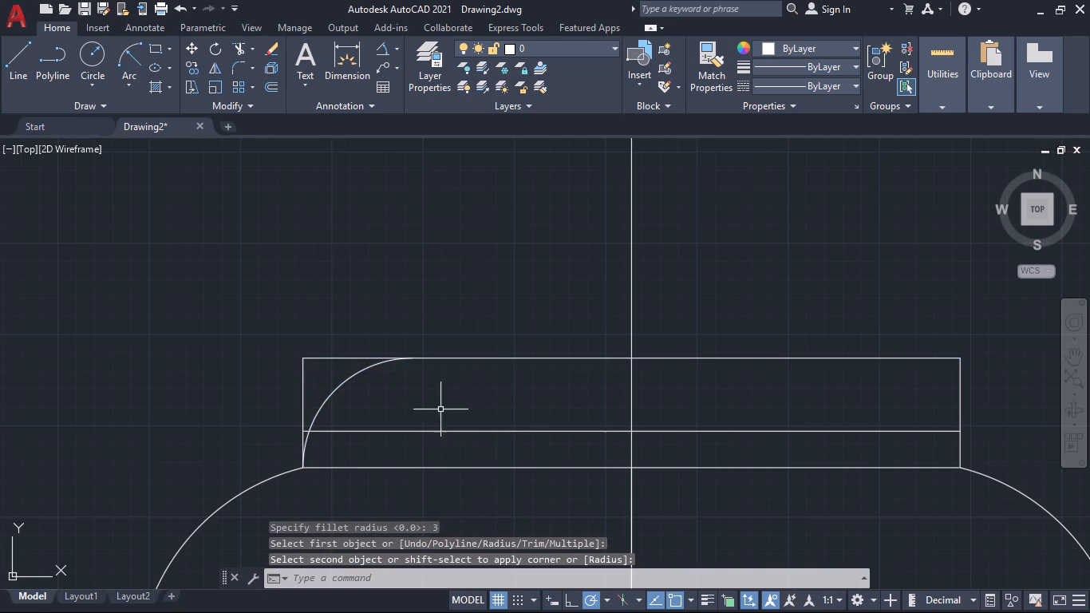
Delete the 3 mm fillet arc at the upper left corner of the 2 mm high section.
middle_drag(490, 406, 468, 412)
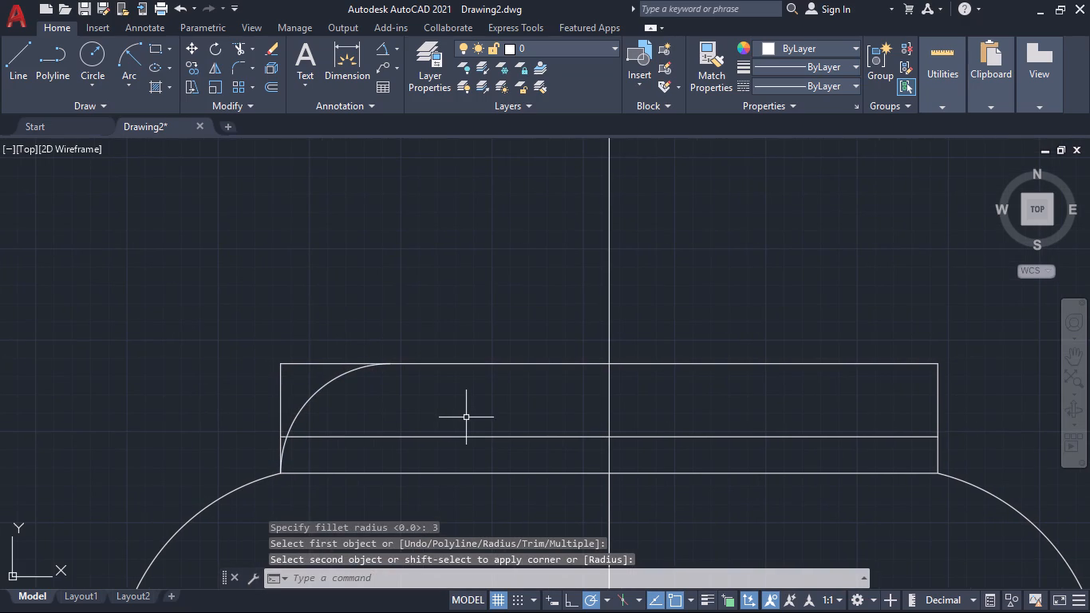
middle_drag(464, 417, 489, 424)
middle_drag(474, 409, 485, 448)
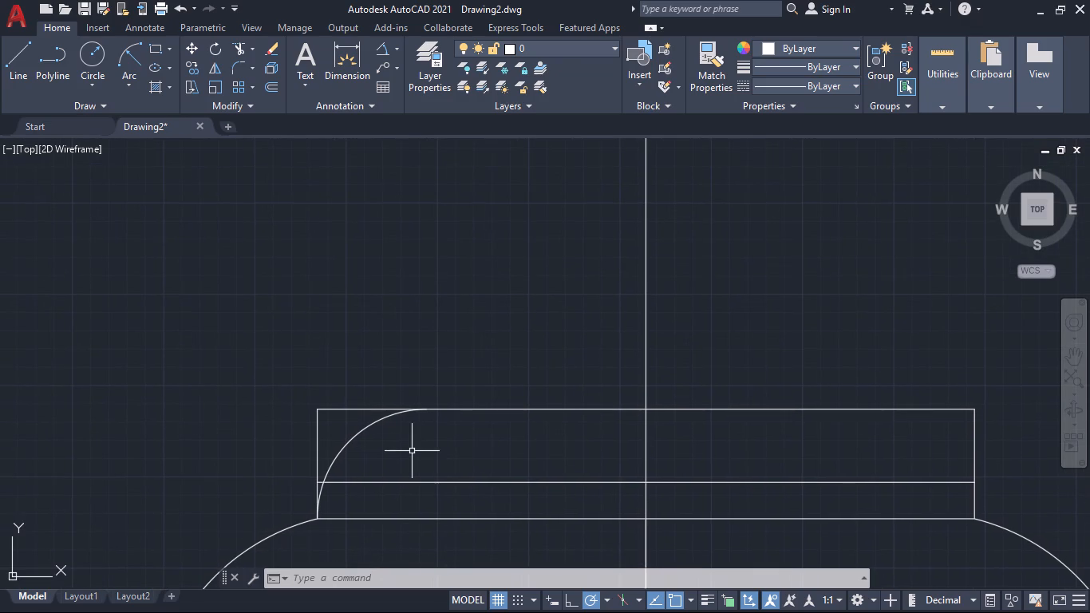
click(361, 430)
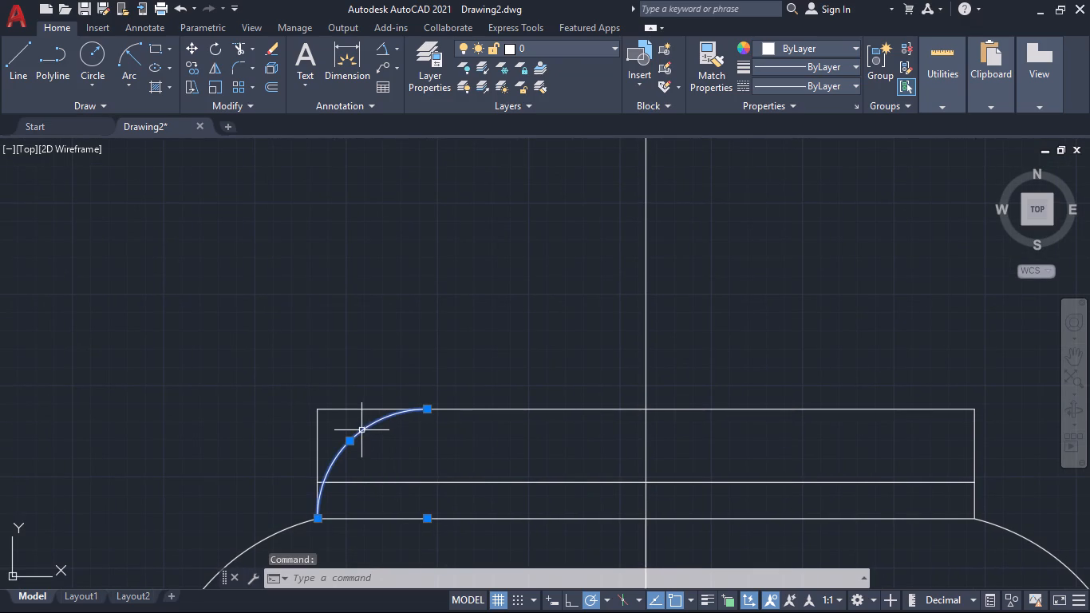
key(Delete)
Examine the separate left edge segments of the 1 mm collar and the 2 mm section above it.
scroll(311, 465, up, 3)
middle_drag(312, 465, 281, 334)
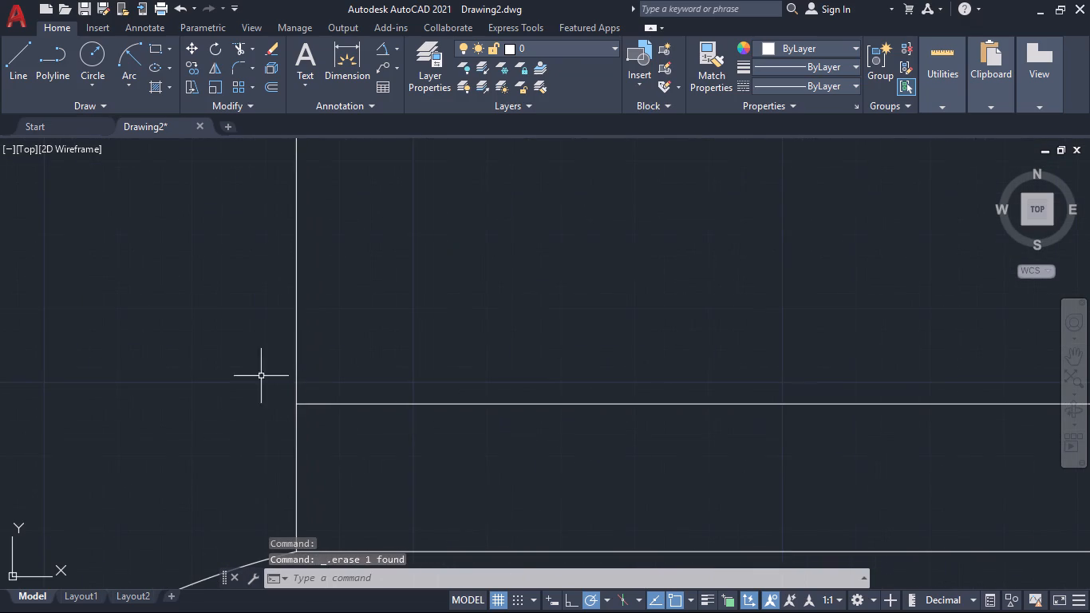
click(296, 467)
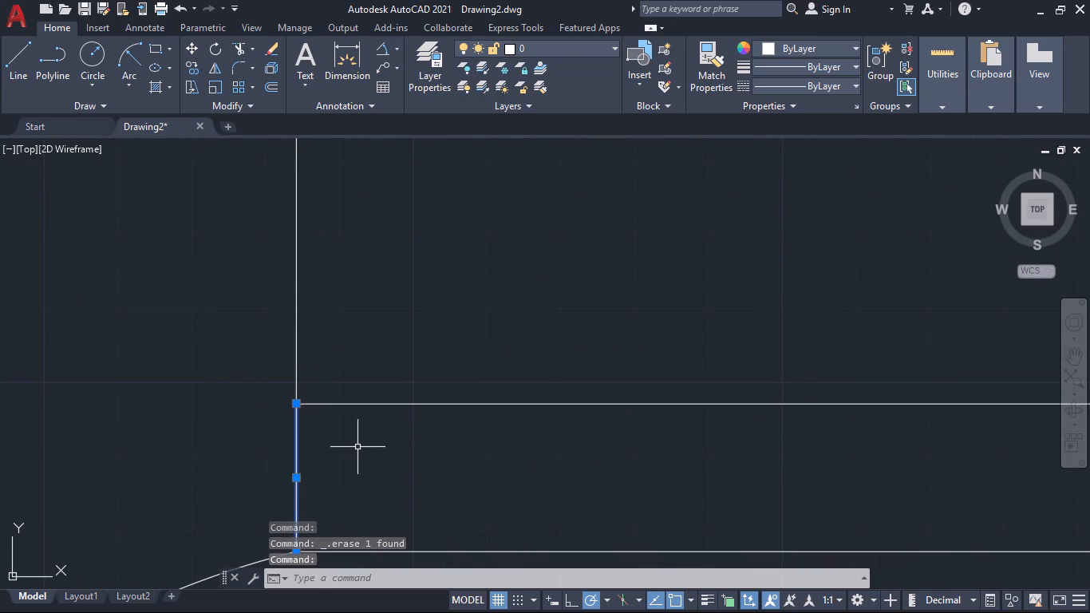
key(Escape)
scroll(359, 447, down, 1)
middle_drag(362, 454, 390, 510)
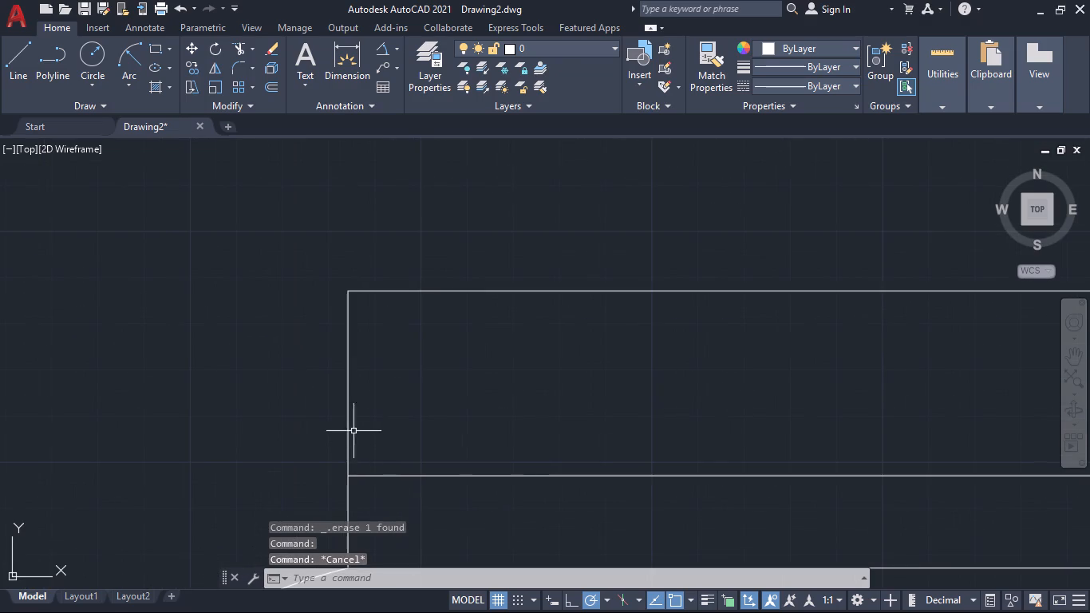
click(350, 426)
key(Escape)
middle_drag(409, 411, 322, 365)
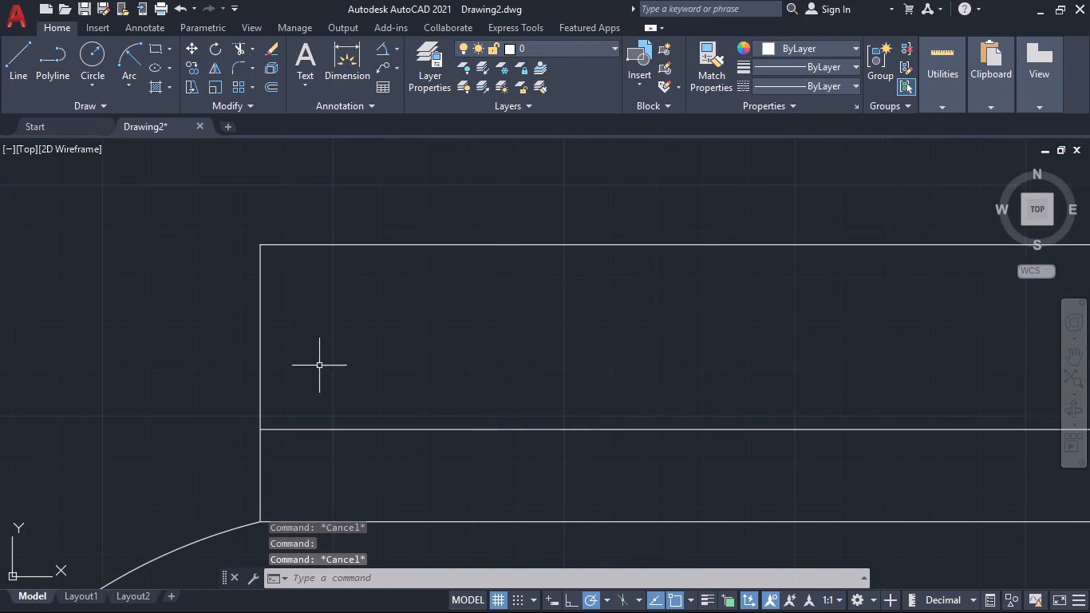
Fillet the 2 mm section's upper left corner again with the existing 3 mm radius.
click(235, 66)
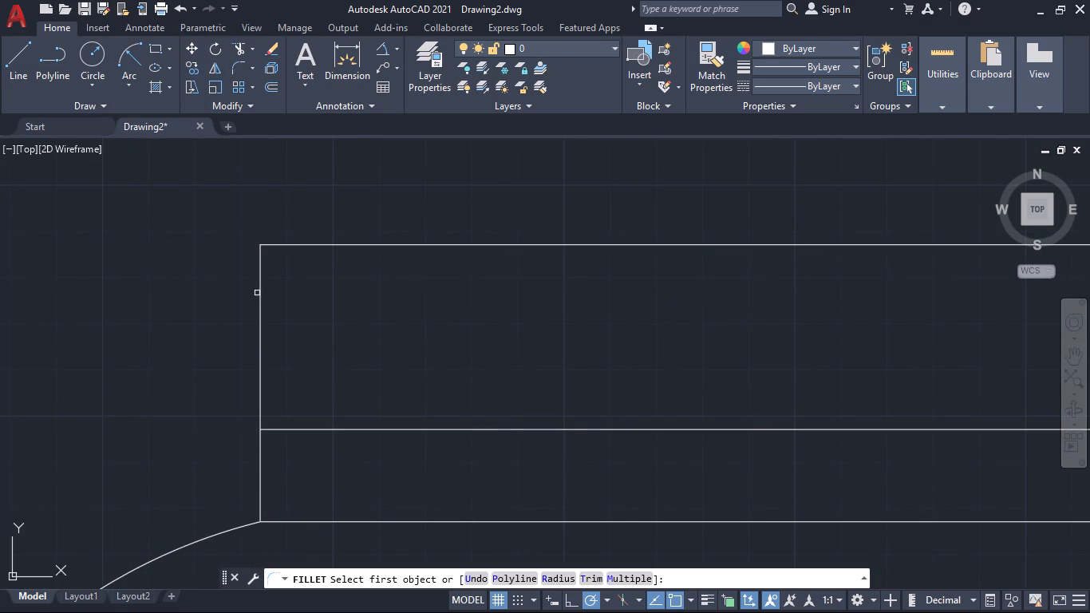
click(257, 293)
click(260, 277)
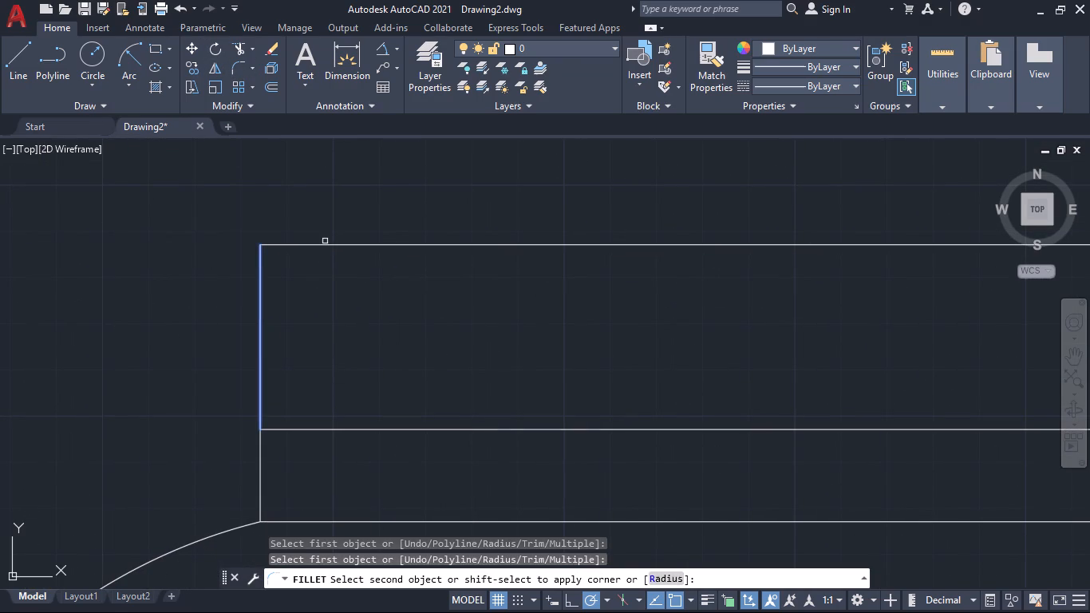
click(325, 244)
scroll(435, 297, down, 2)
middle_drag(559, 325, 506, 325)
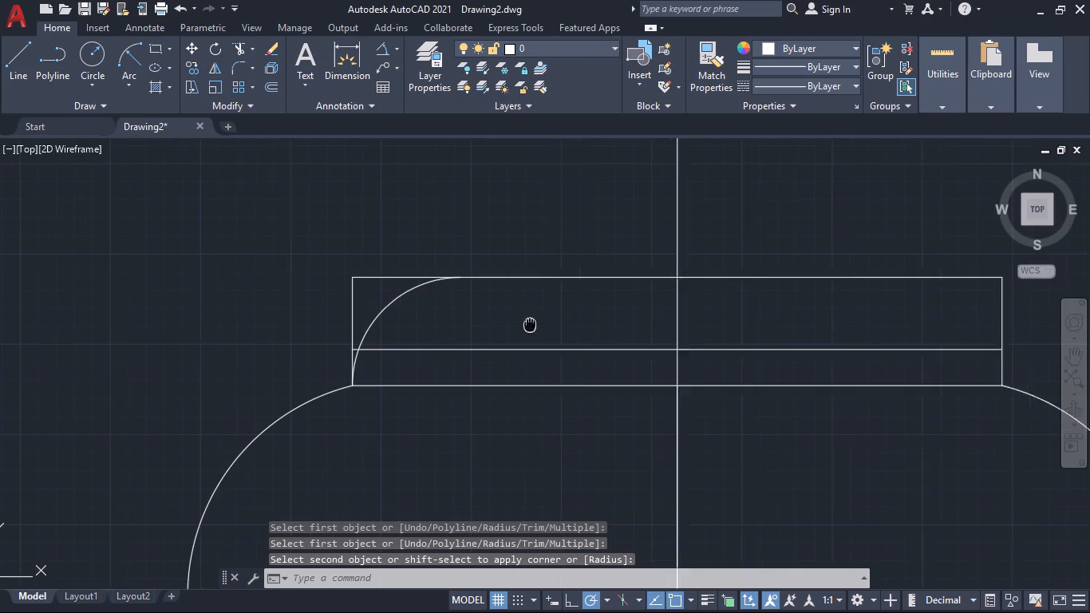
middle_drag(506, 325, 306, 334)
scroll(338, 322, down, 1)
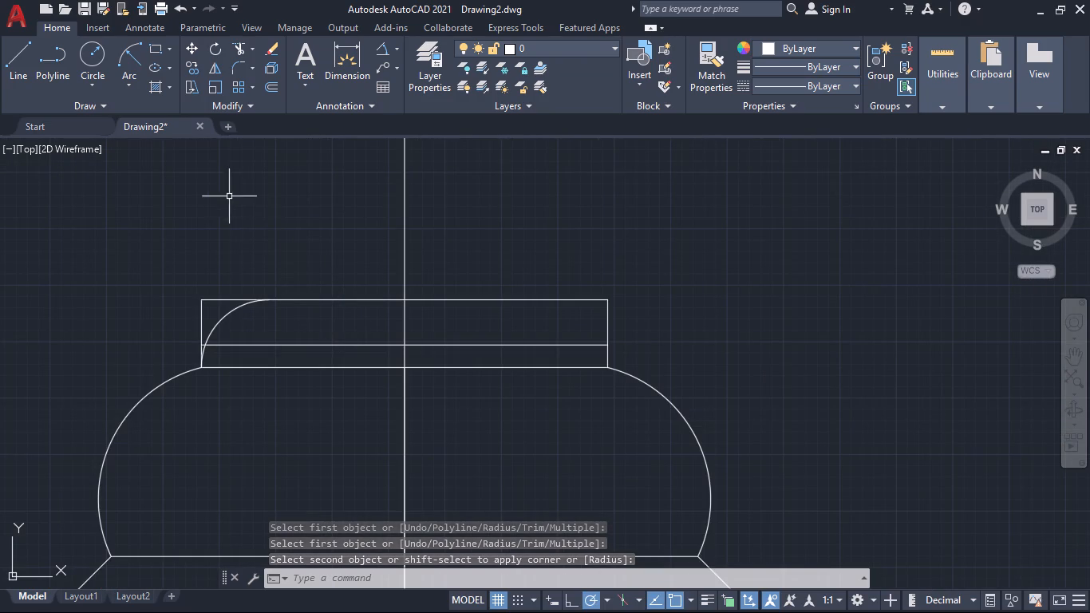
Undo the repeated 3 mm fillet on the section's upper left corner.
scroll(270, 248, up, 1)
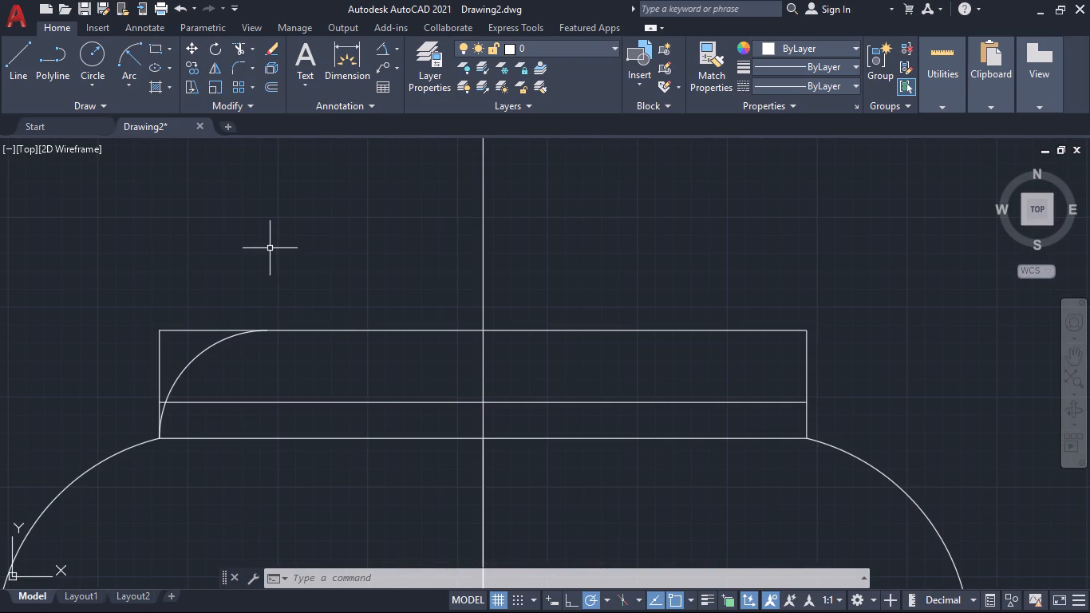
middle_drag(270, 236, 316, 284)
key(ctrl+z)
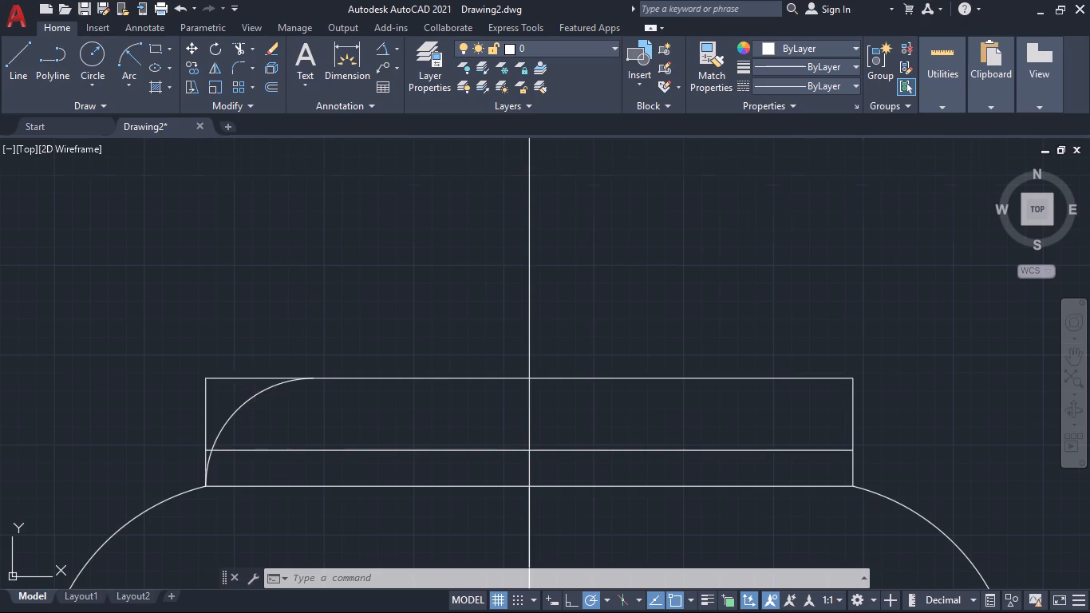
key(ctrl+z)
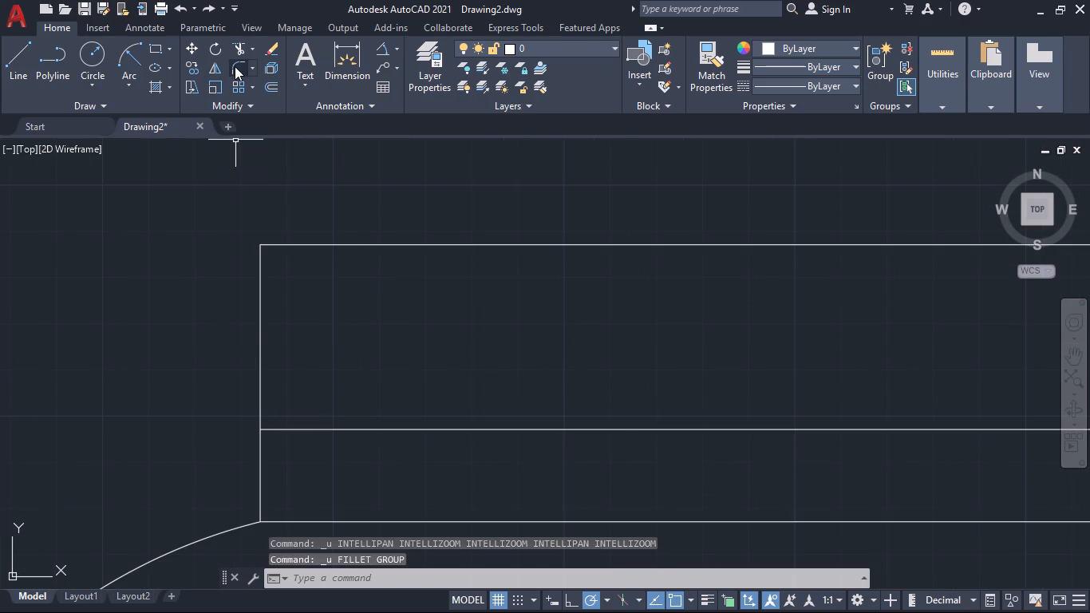
Fillet both upper corners of the 2 mm section with a 2 mm radius.
click(235, 66)
click(549, 577)
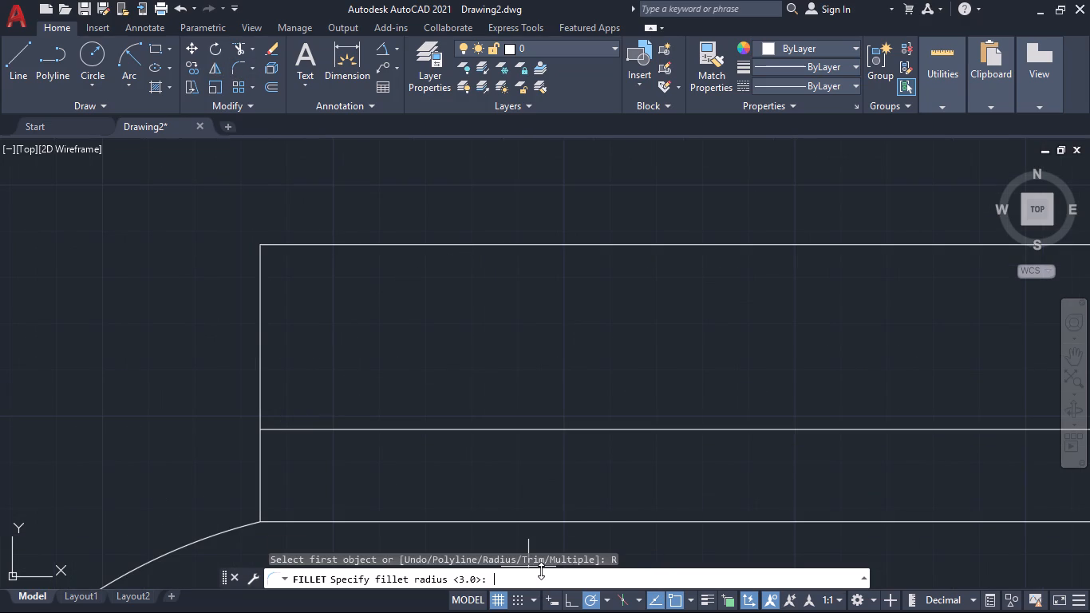
key(2)
key(space)
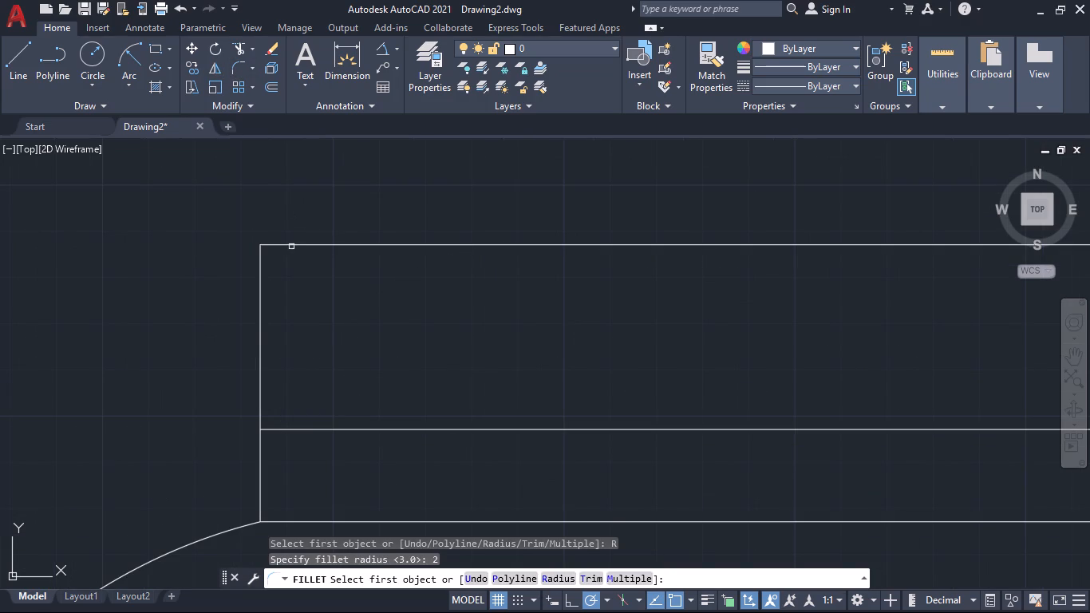
click(294, 244)
click(259, 299)
scroll(507, 338, down, 3)
middle_drag(531, 338, 280, 339)
key(space)
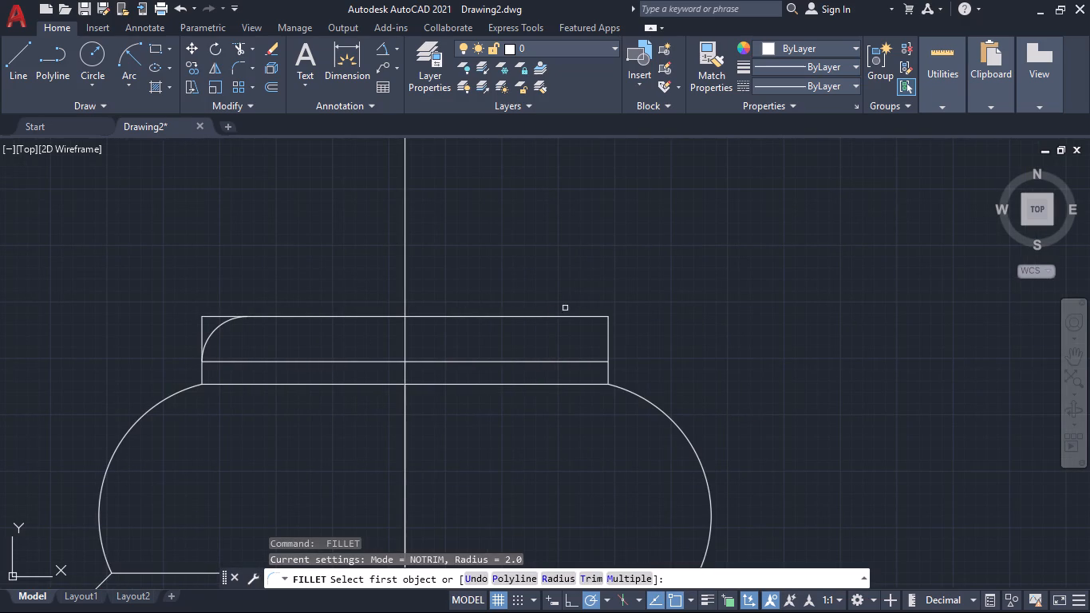
click(570, 316)
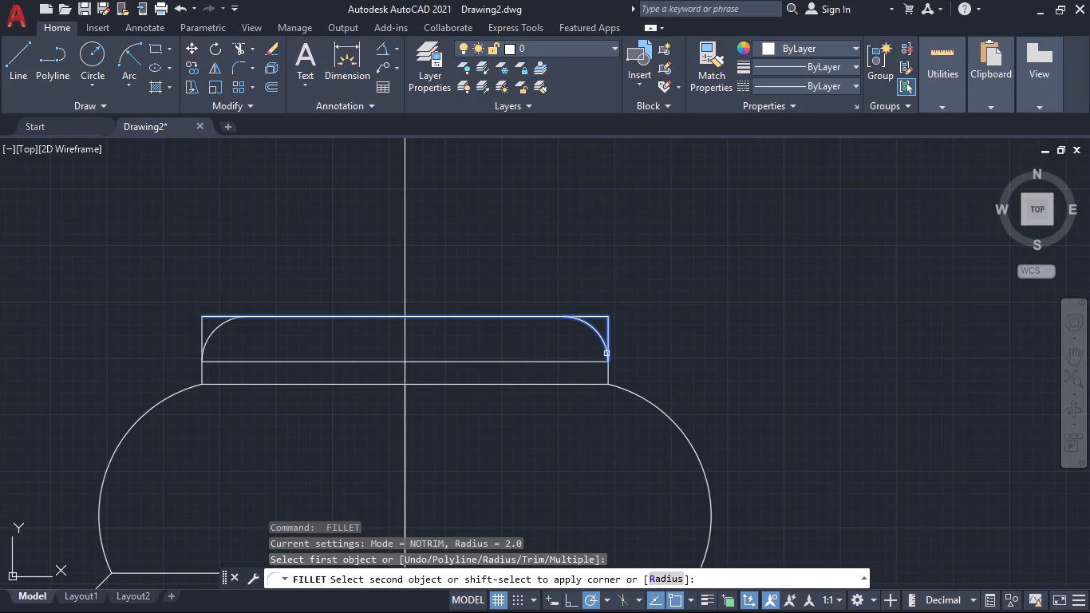
click(606, 354)
Trim away the square corner lines outside both 2 mm fillets.
text(TR)
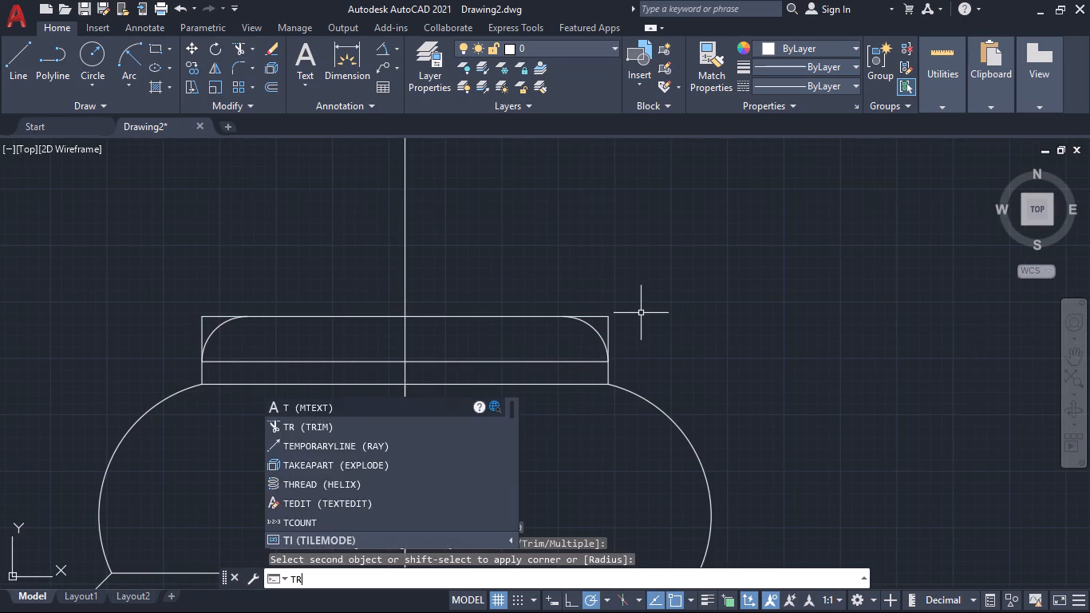
key(space)
click(627, 341)
click(591, 299)
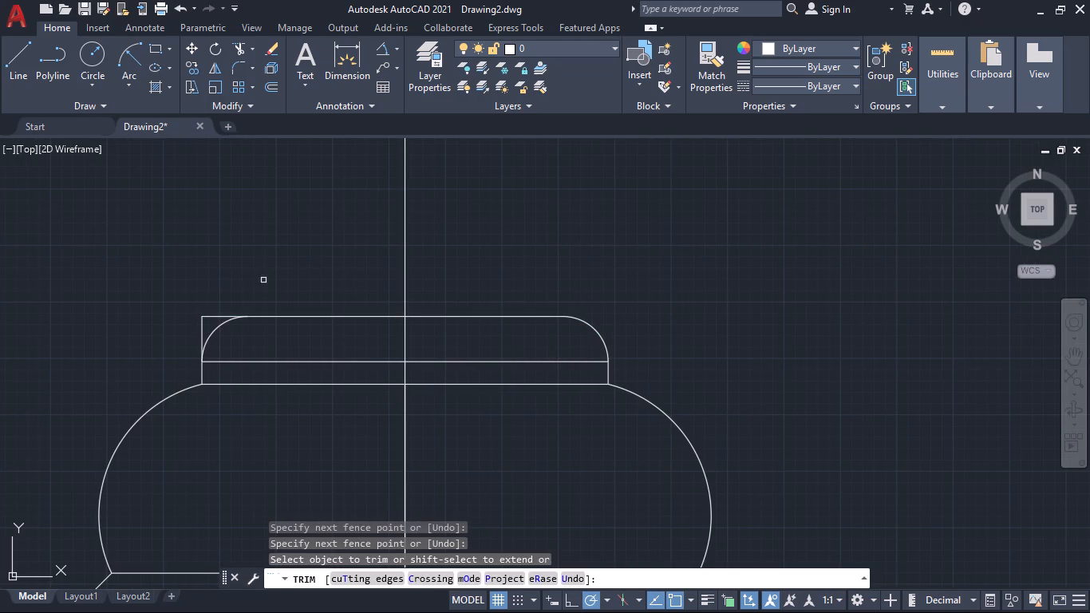
click(248, 299)
click(188, 337)
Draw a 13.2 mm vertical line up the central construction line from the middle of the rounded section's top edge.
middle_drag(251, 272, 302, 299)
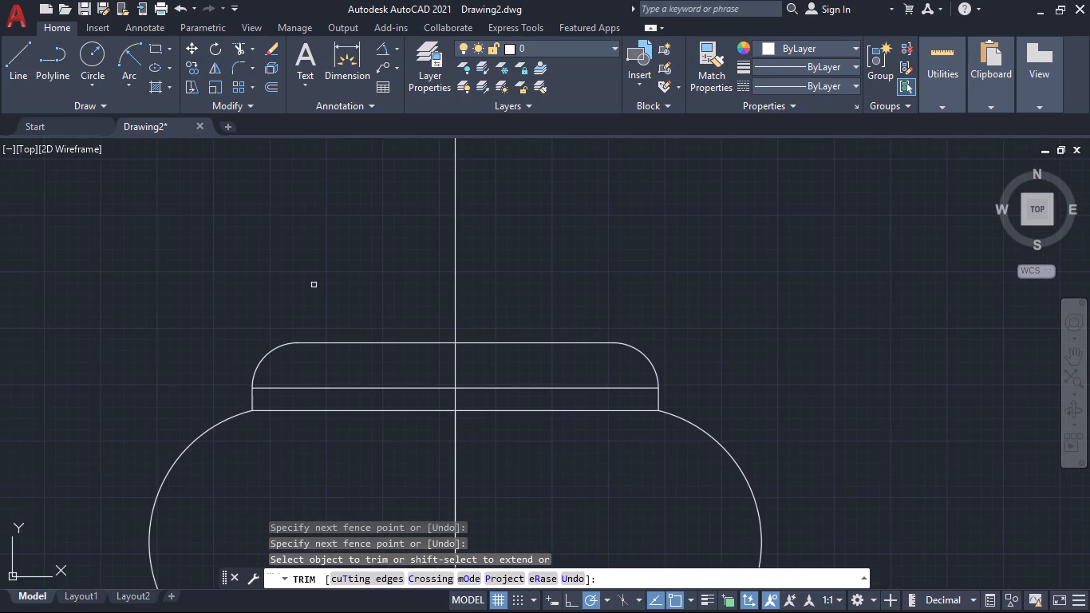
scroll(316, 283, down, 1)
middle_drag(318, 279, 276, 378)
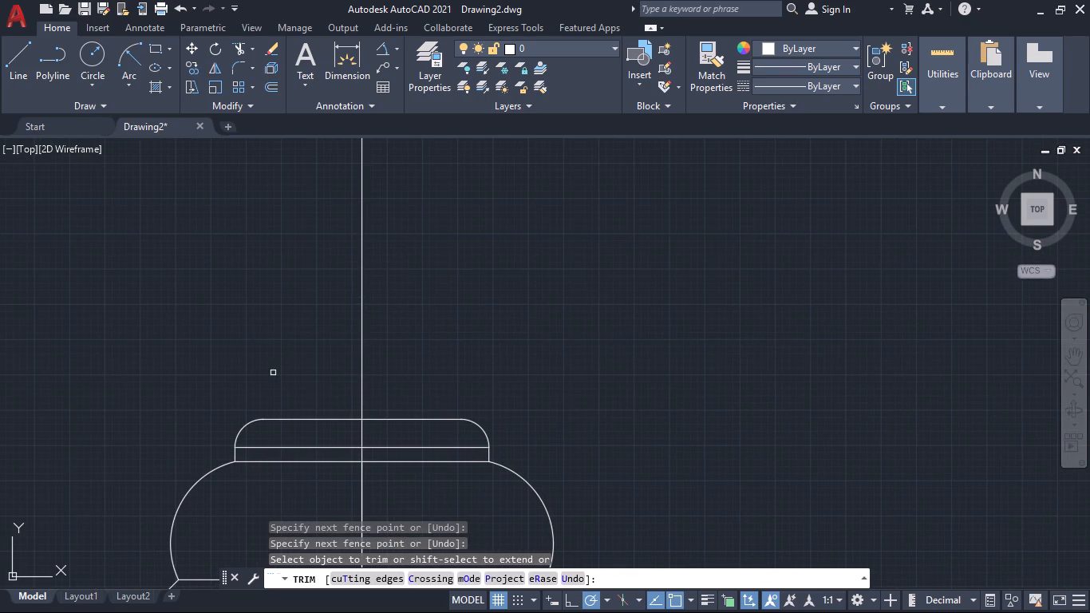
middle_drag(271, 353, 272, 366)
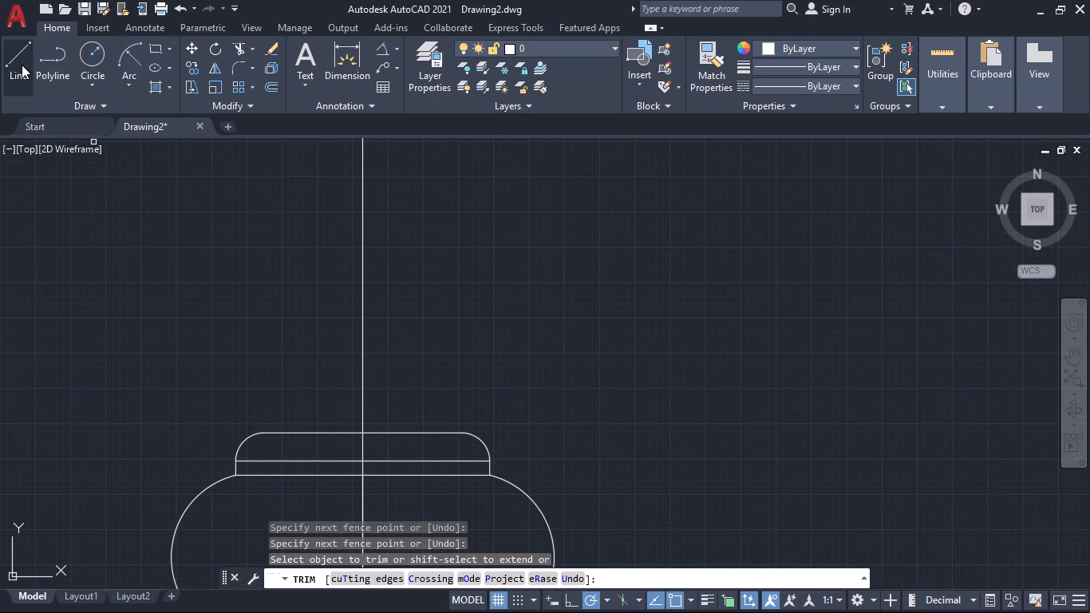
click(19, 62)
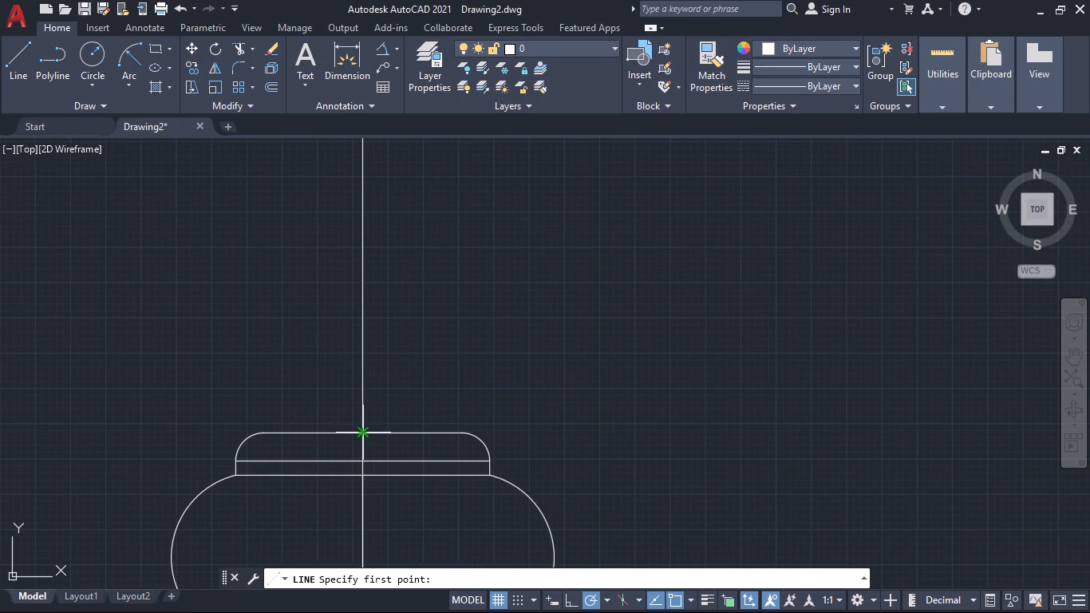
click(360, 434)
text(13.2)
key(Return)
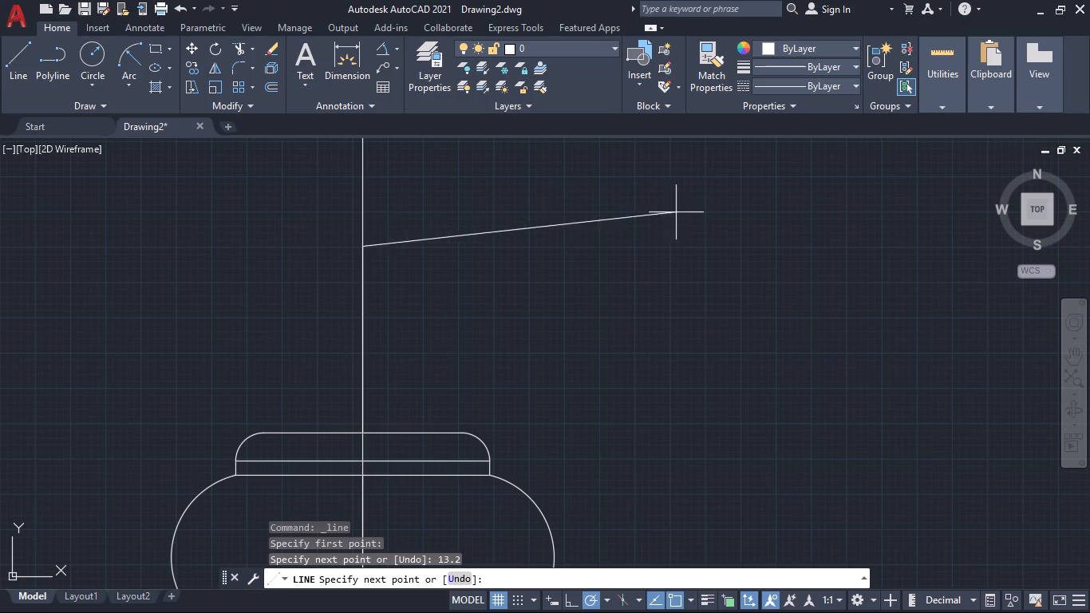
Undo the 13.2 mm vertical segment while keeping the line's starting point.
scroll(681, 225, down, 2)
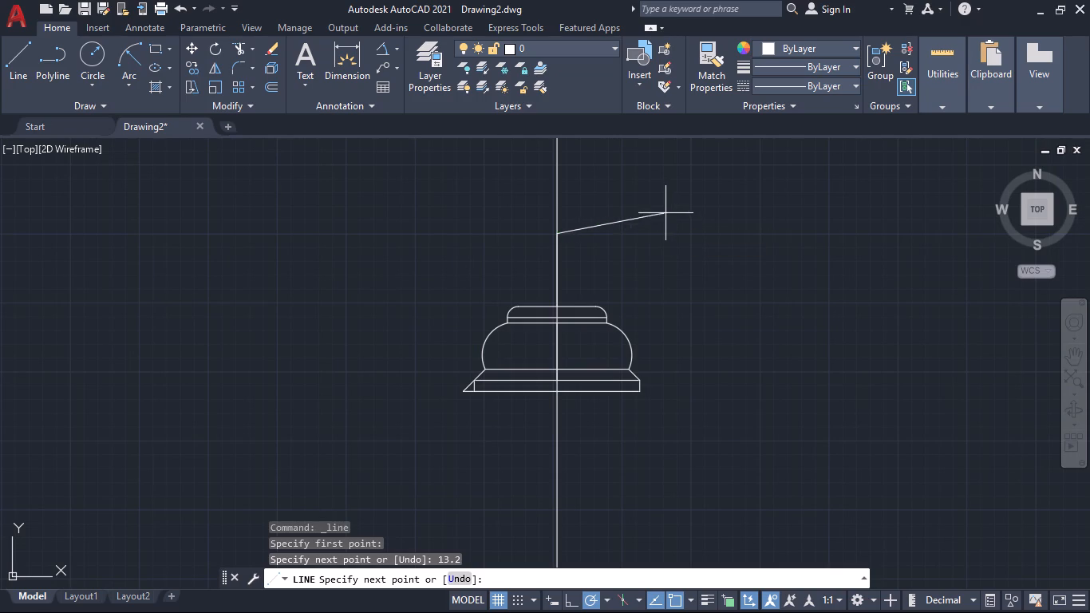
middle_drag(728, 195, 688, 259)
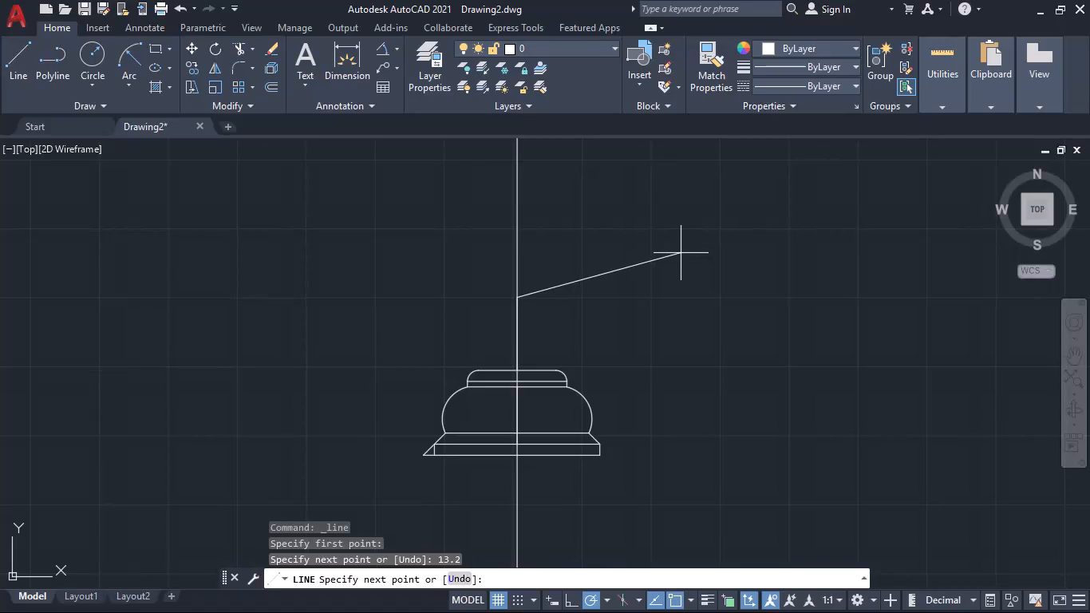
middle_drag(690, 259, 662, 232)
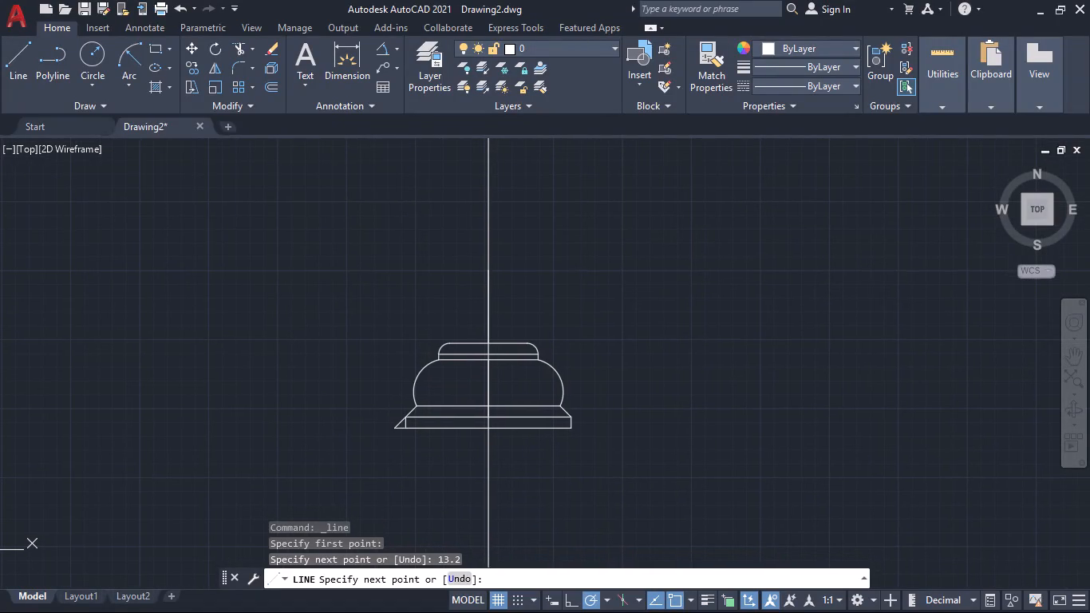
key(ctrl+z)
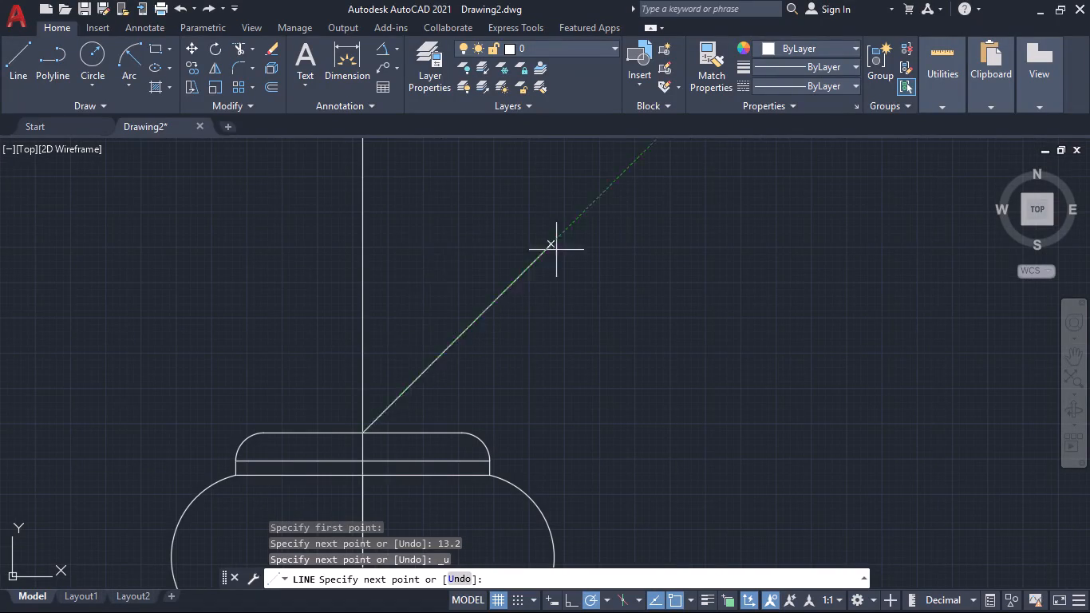
Draw a 31.22 mm line up the centre from the section's top edge, followed by a 6.1 mm horizontal segment to the right.
text(31.22)
key(Return)
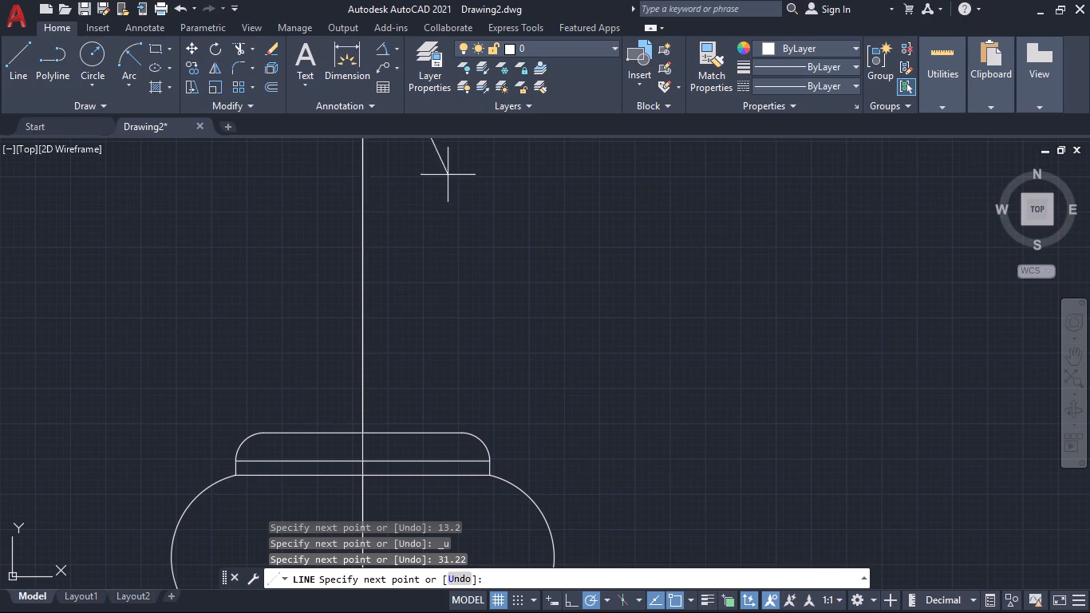
scroll(556, 196, down, 1)
middle_drag(557, 196, 559, 296)
scroll(559, 299, down, 2)
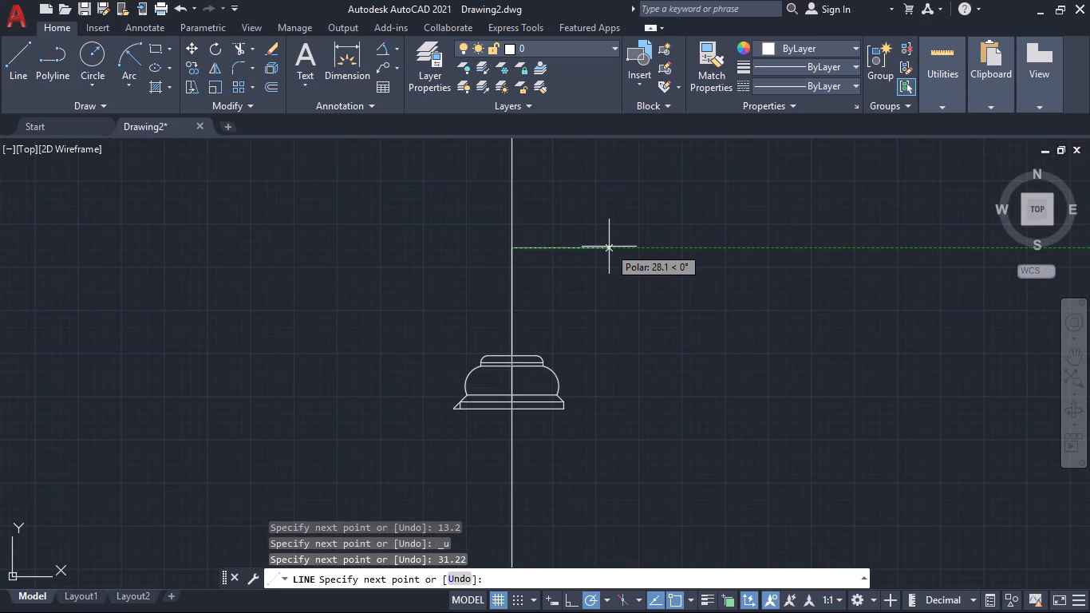
middle_drag(609, 247, 651, 221)
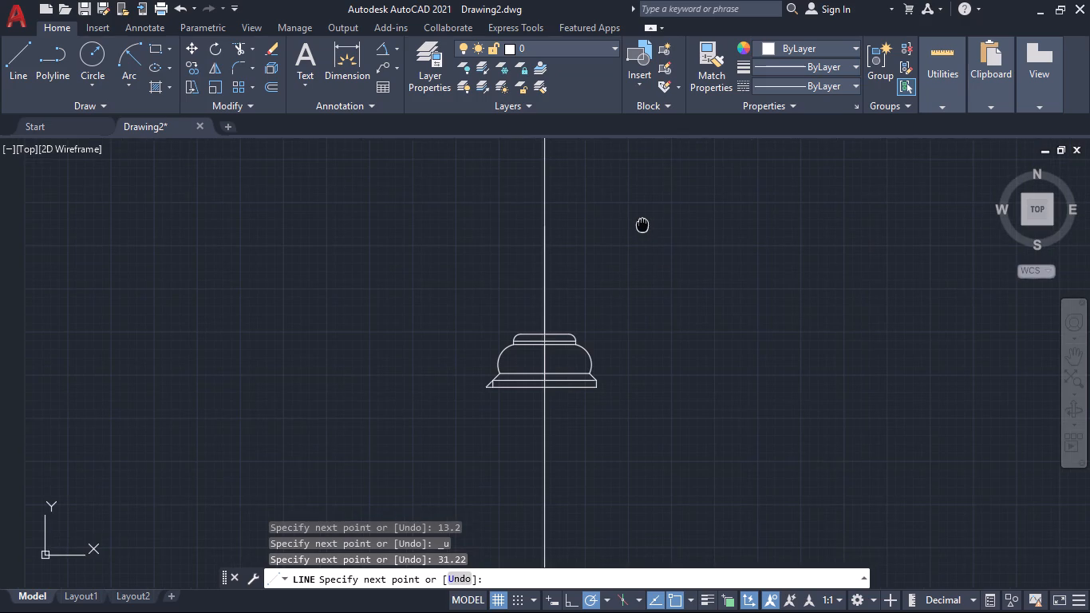
middle_drag(651, 221, 618, 216)
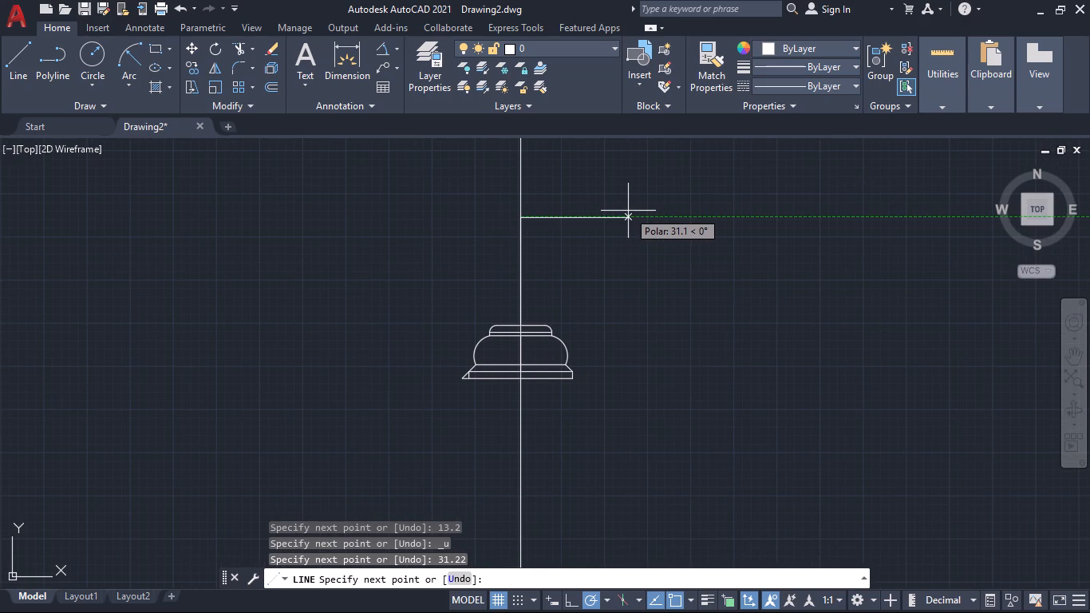
text(6.1)
key(Return)
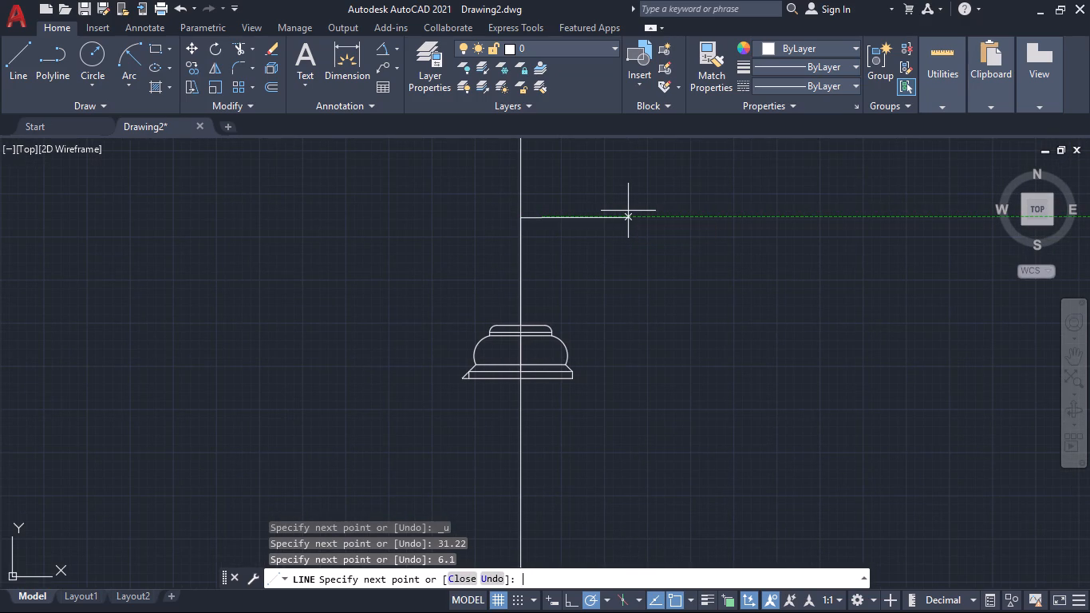
key(space)
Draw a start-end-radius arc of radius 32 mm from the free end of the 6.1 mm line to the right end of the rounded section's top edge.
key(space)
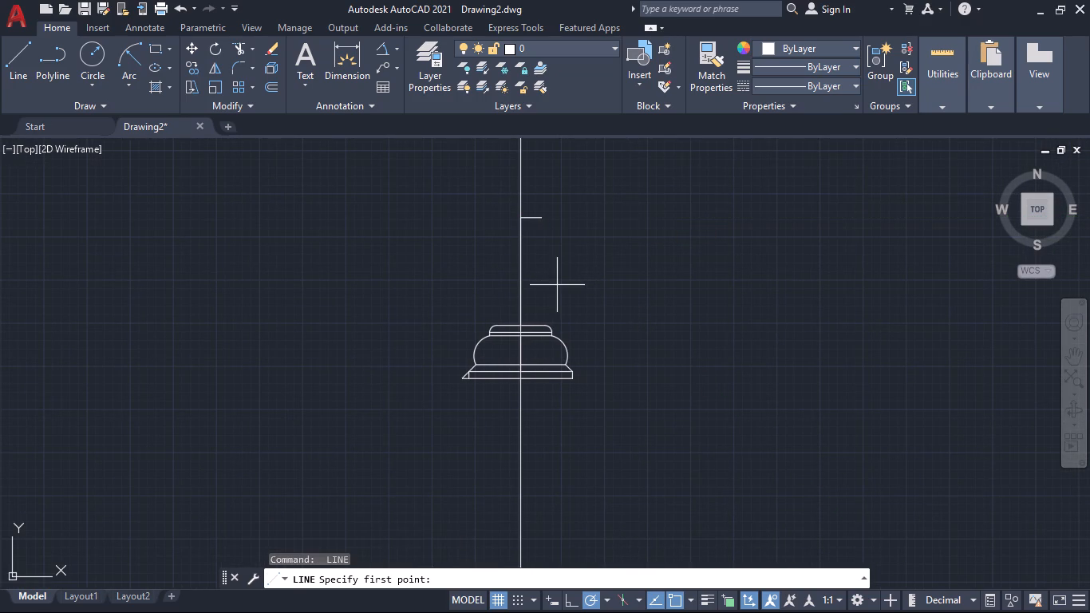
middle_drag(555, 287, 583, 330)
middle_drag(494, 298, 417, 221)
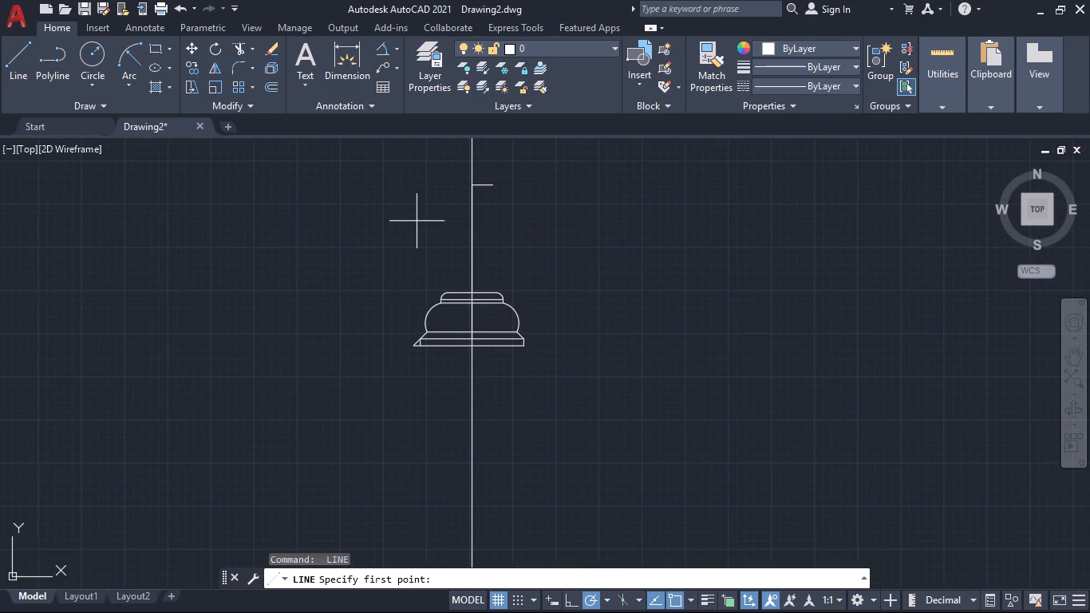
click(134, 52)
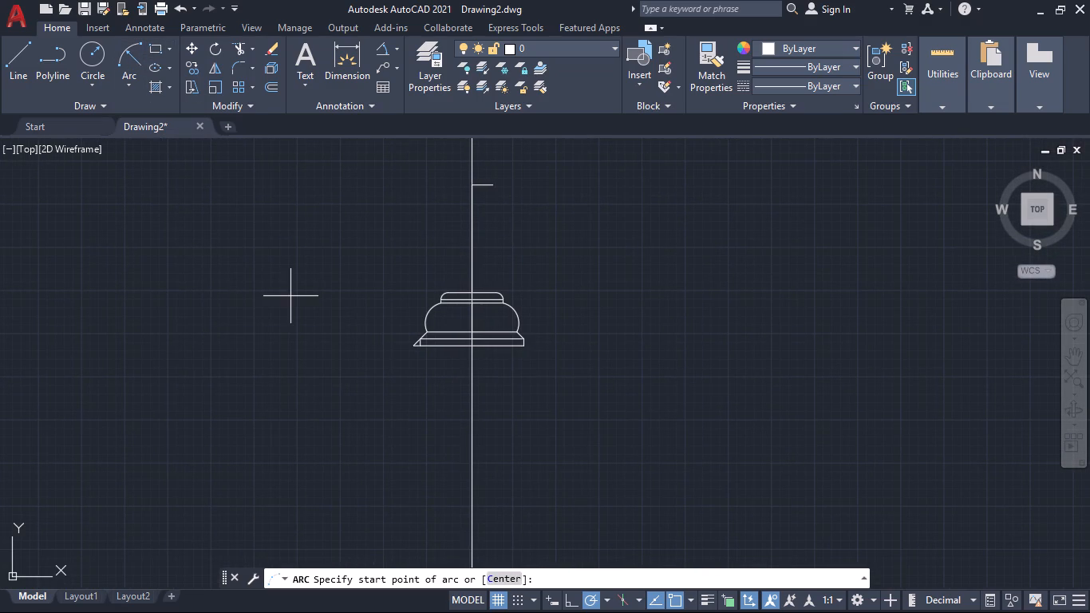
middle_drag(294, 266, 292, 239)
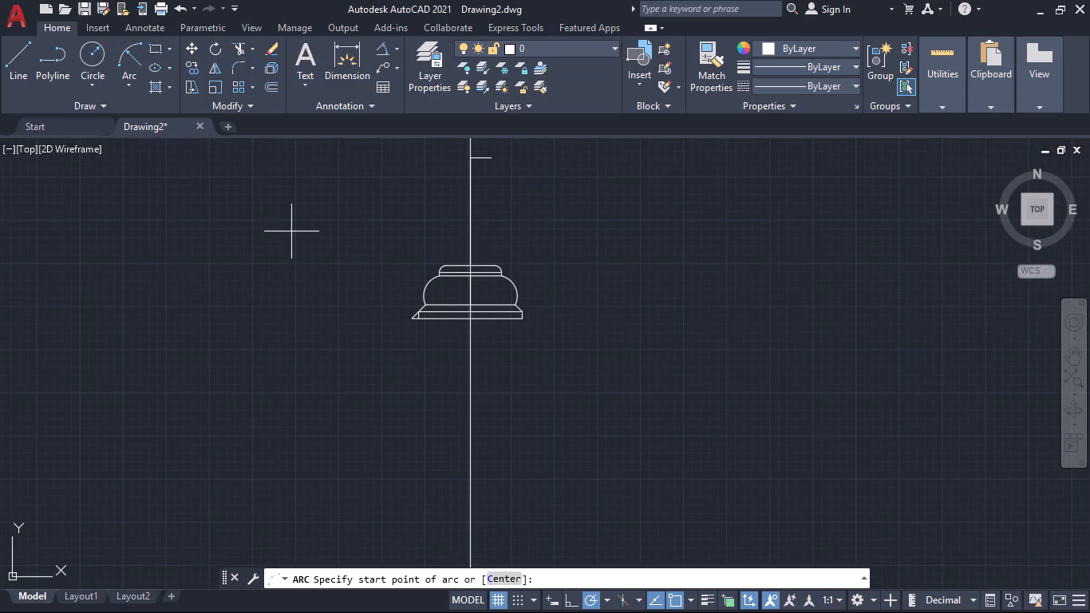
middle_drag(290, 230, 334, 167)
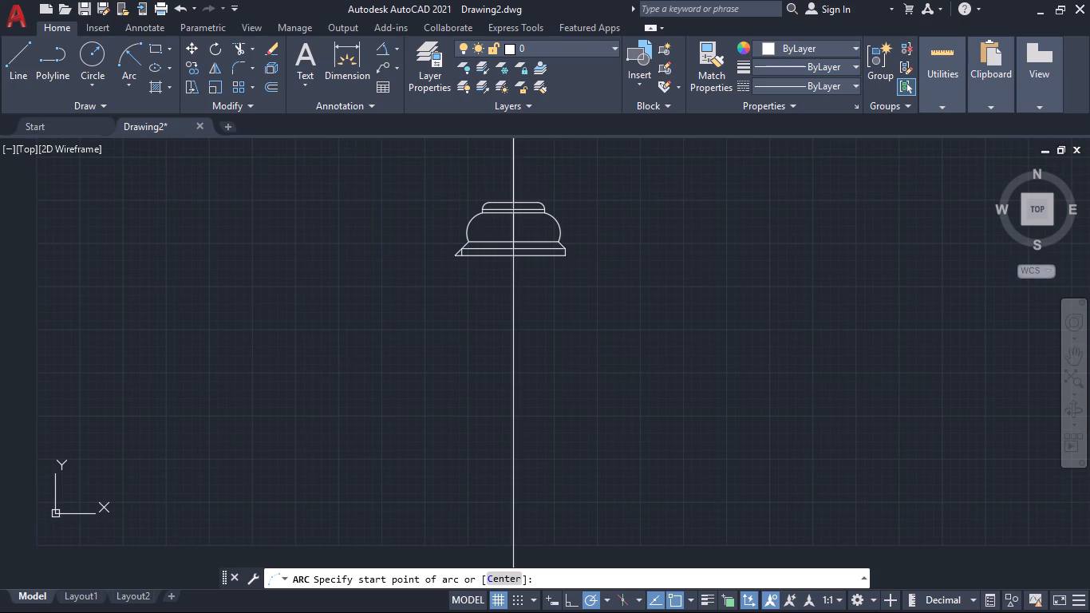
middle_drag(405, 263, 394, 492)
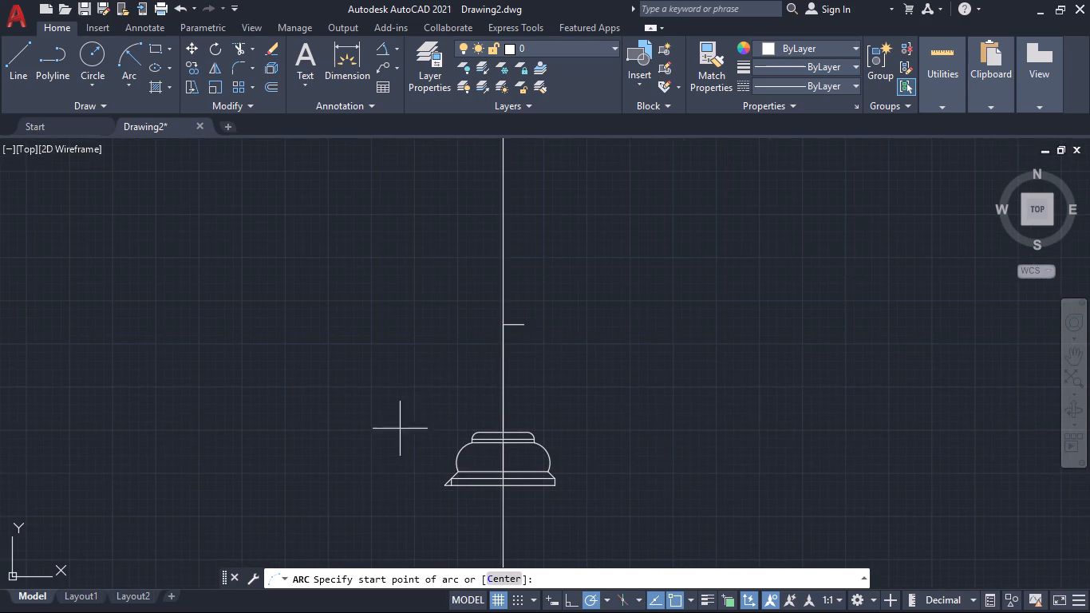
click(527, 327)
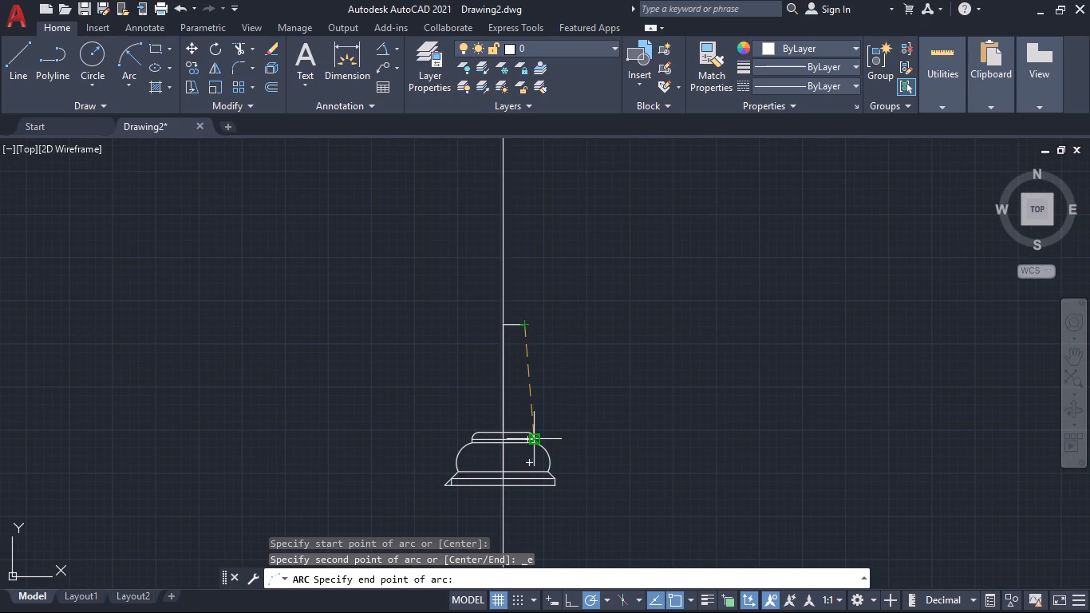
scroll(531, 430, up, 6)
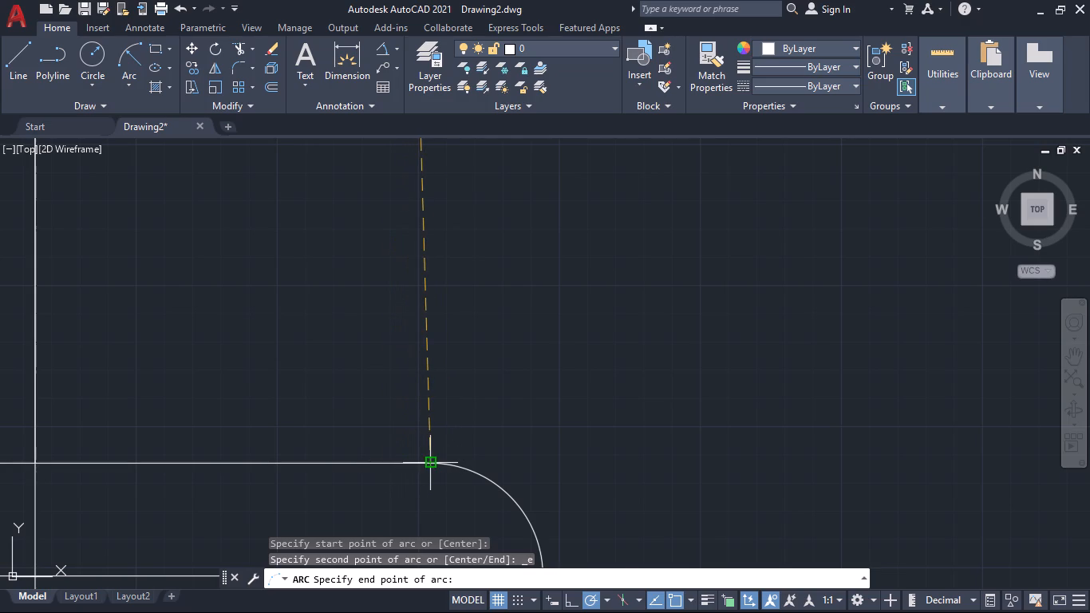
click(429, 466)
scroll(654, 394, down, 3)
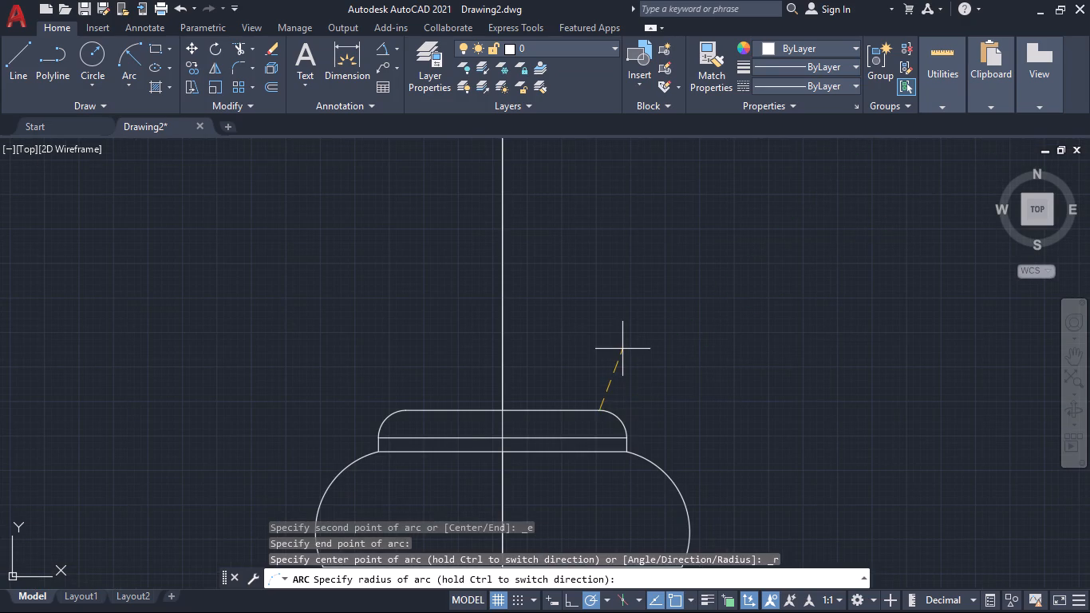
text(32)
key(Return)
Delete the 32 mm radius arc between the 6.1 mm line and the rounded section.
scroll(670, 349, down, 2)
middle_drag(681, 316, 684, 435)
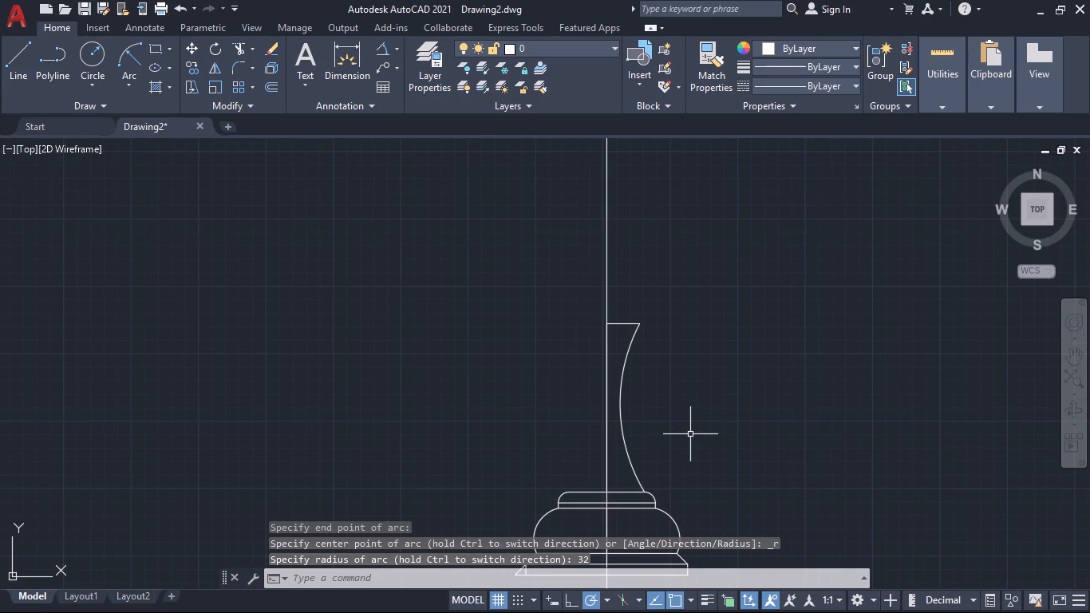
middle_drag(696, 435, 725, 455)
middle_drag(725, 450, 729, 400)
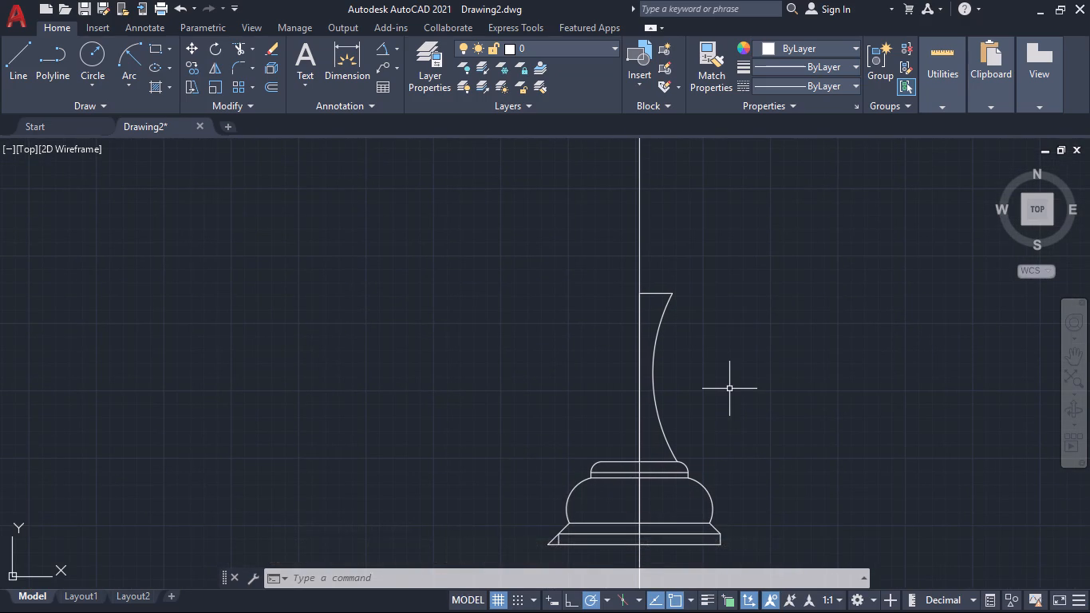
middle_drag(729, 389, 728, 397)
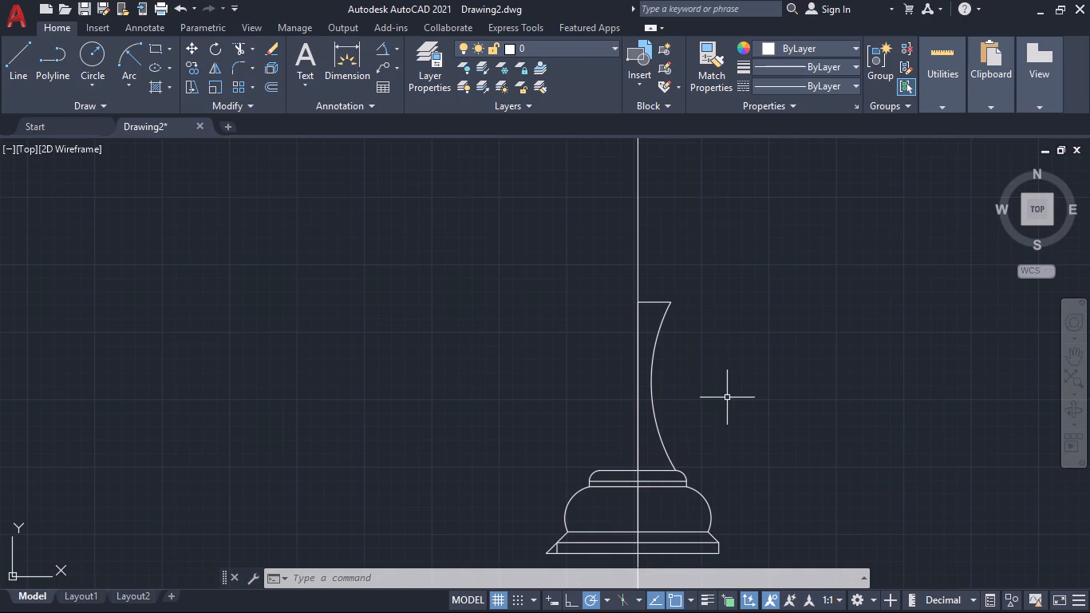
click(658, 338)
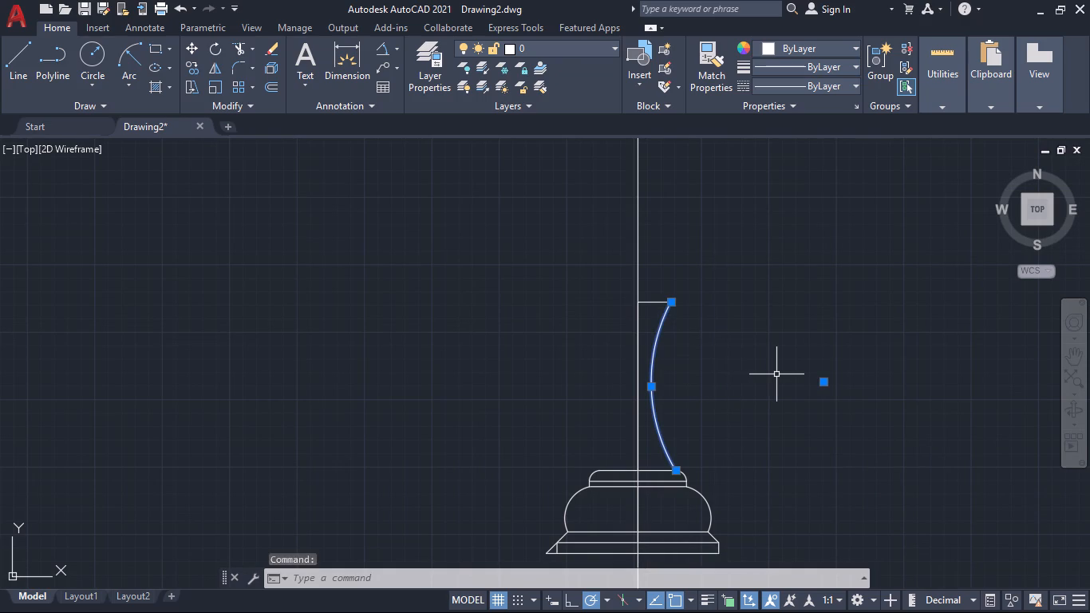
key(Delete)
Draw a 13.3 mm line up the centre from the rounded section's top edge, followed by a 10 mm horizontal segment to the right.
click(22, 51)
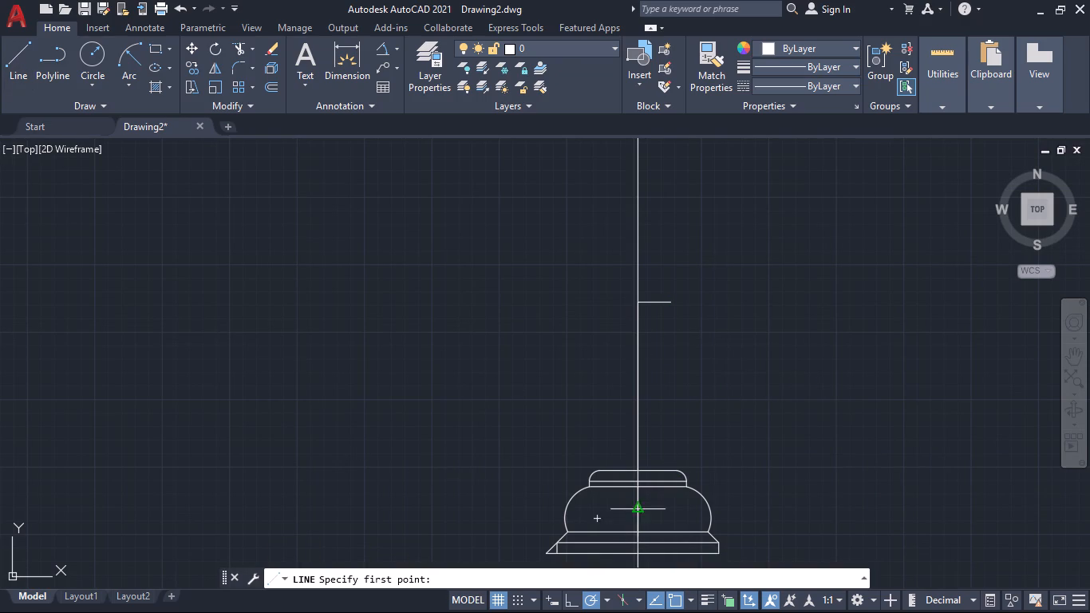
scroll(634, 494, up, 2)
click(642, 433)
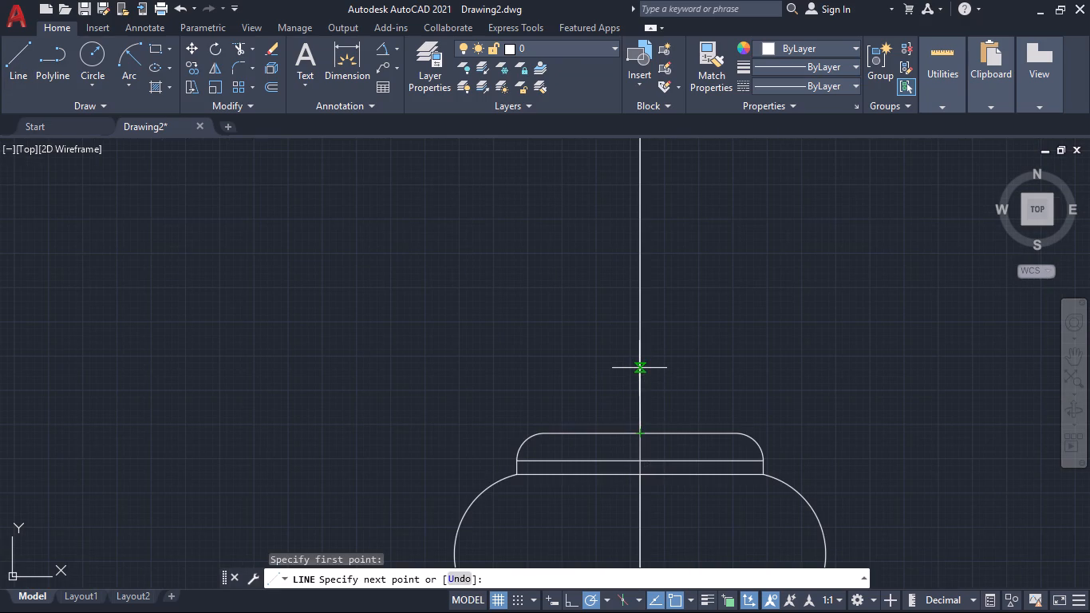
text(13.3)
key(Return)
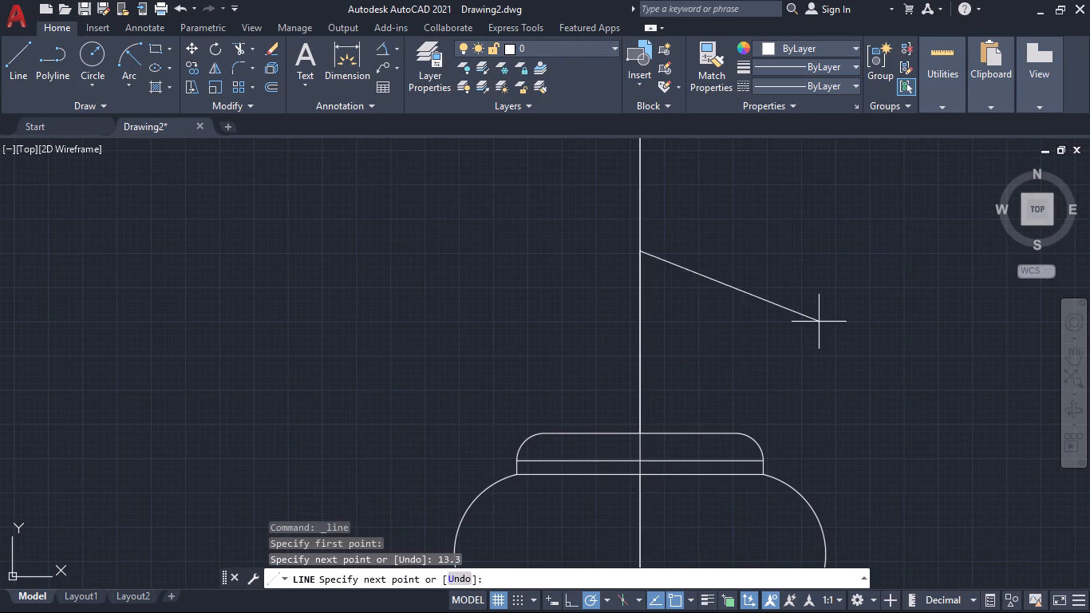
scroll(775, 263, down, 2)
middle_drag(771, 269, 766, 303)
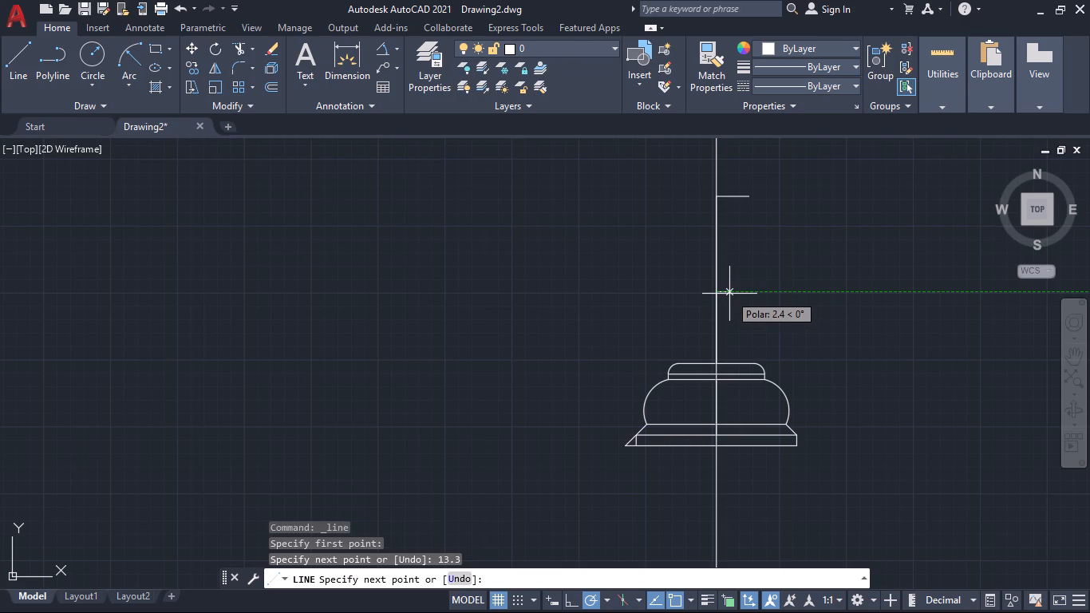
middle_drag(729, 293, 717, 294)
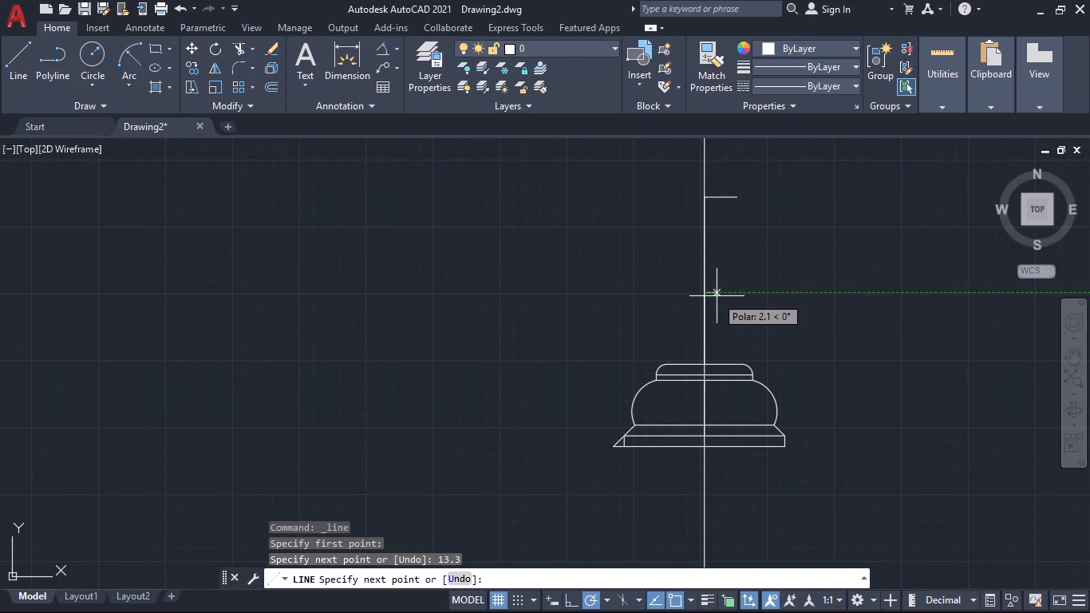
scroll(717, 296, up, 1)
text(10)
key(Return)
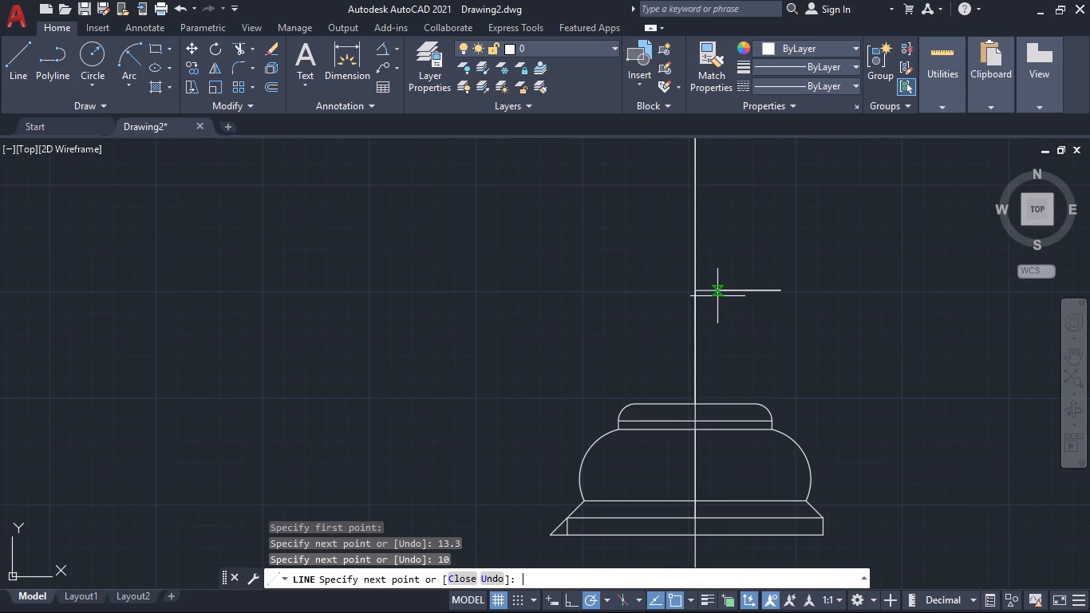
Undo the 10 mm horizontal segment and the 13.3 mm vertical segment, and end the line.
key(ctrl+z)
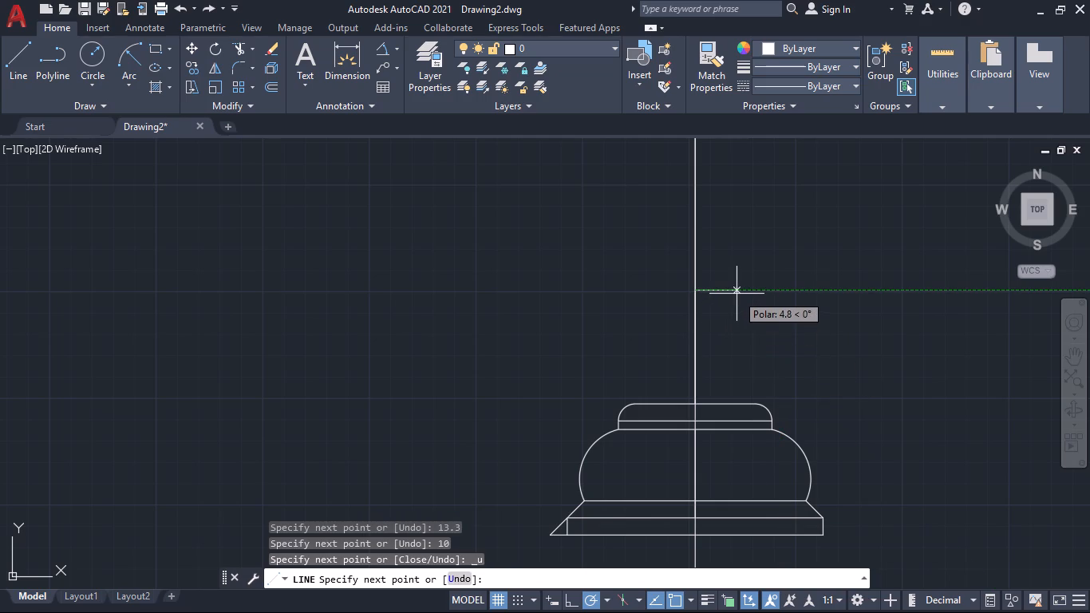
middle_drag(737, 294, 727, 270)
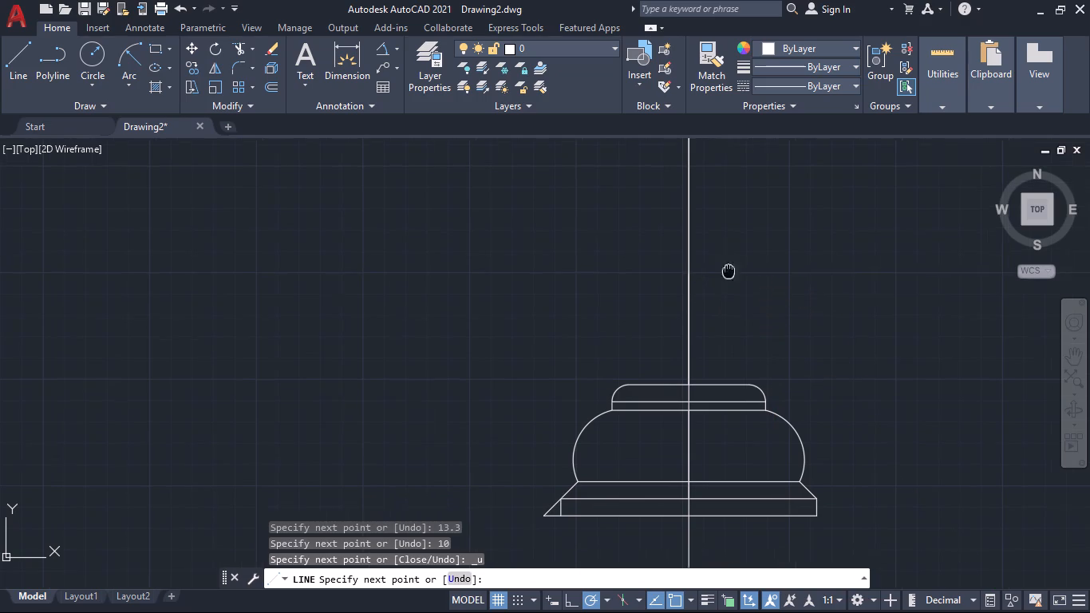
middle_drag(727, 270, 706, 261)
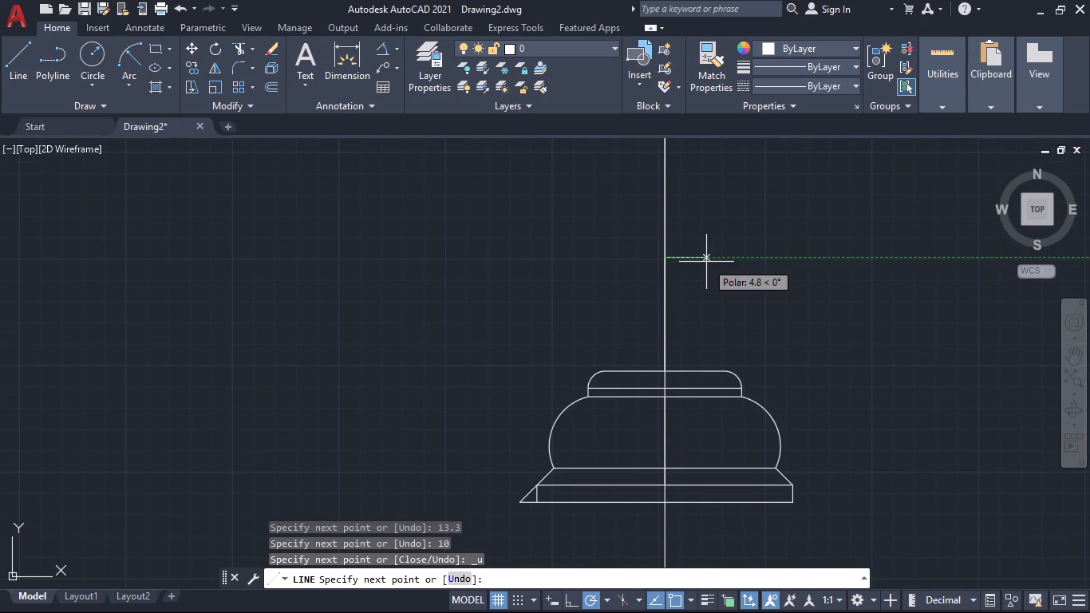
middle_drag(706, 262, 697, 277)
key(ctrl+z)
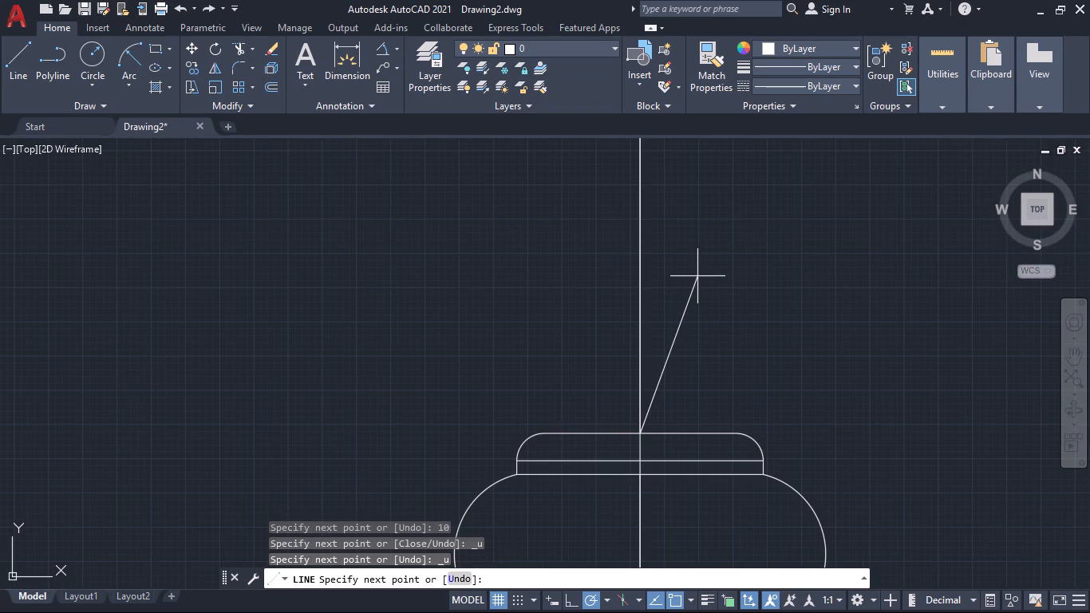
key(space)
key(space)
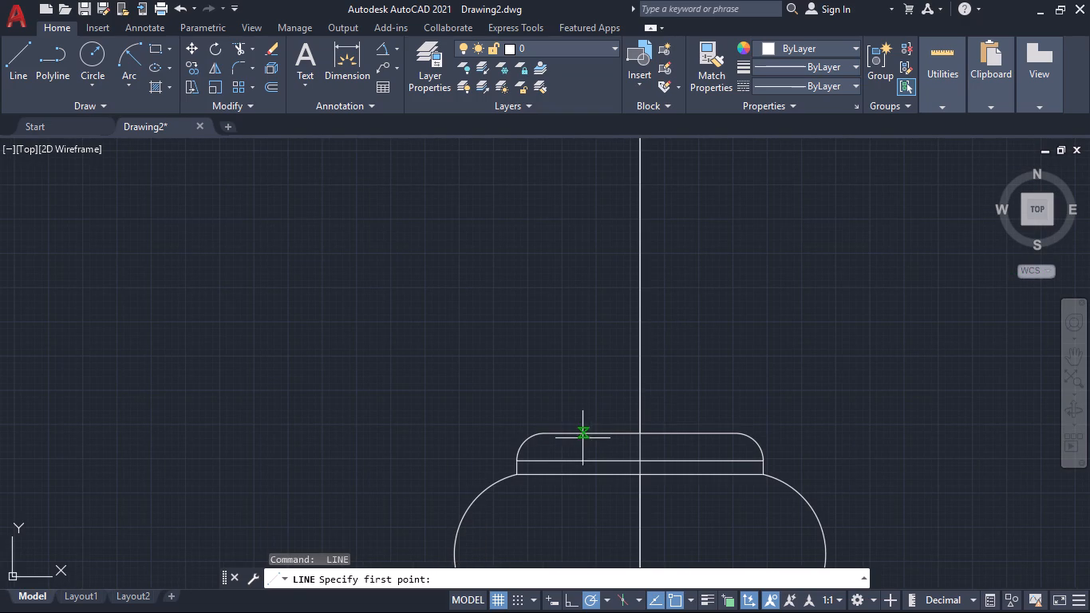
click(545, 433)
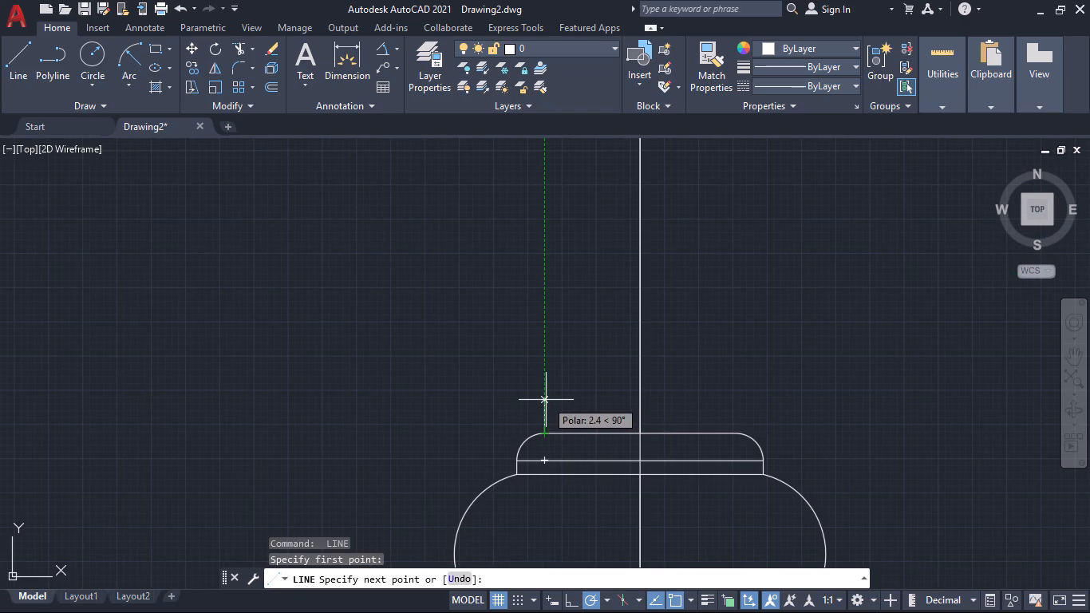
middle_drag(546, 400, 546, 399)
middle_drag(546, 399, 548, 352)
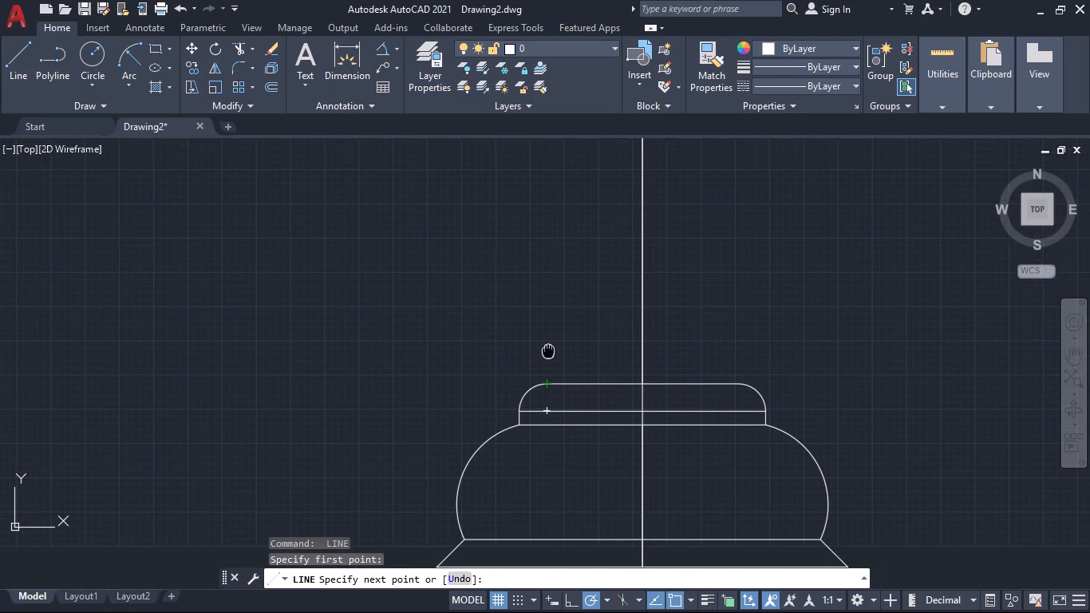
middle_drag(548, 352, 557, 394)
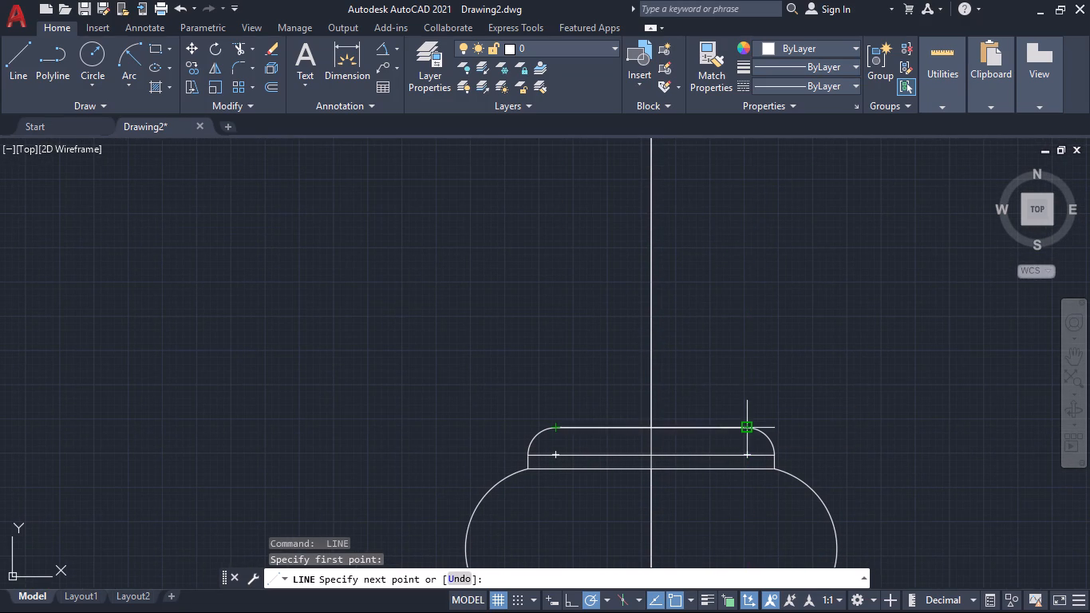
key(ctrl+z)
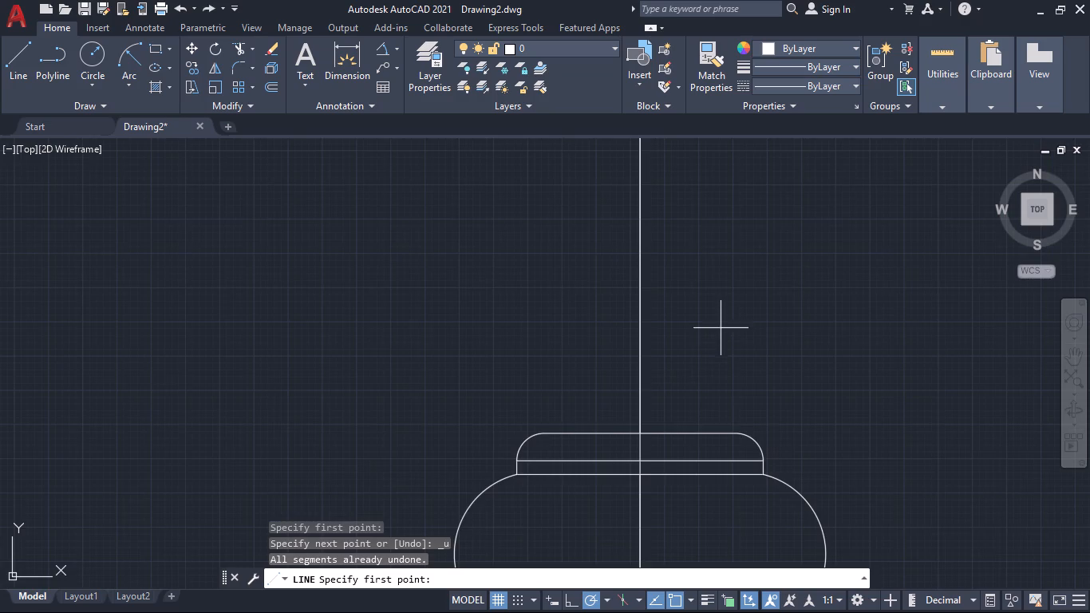
Draw a start-end-radius arc of radius 50 mm from the free end of the 6.1 mm line to the right end of the rounded section's top edge.
scroll(721, 328, down, 2)
middle_drag(726, 334, 699, 388)
scroll(693, 378, up, 1)
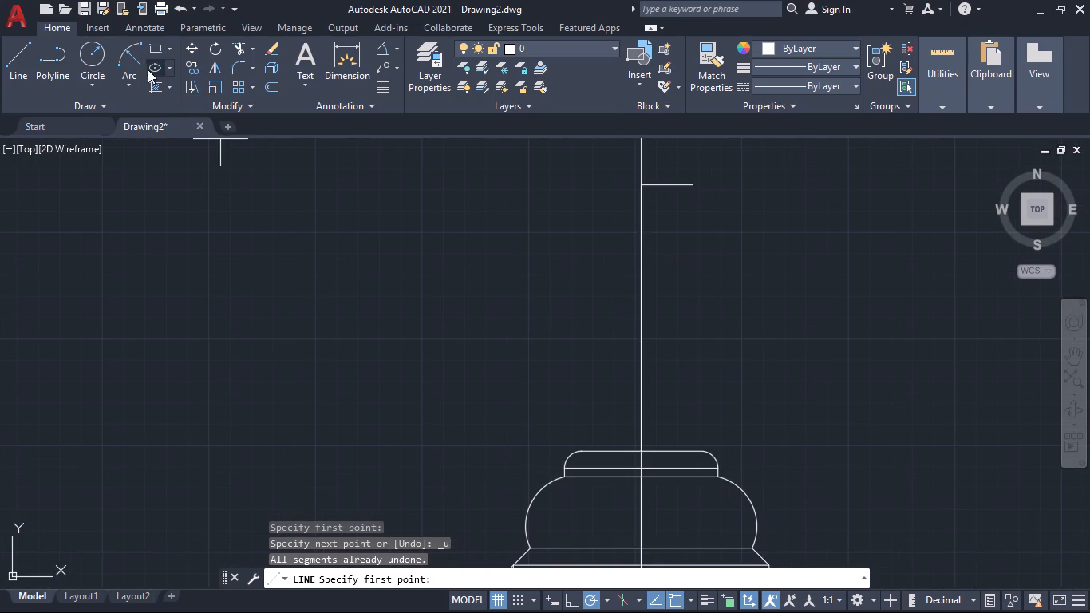
click(120, 49)
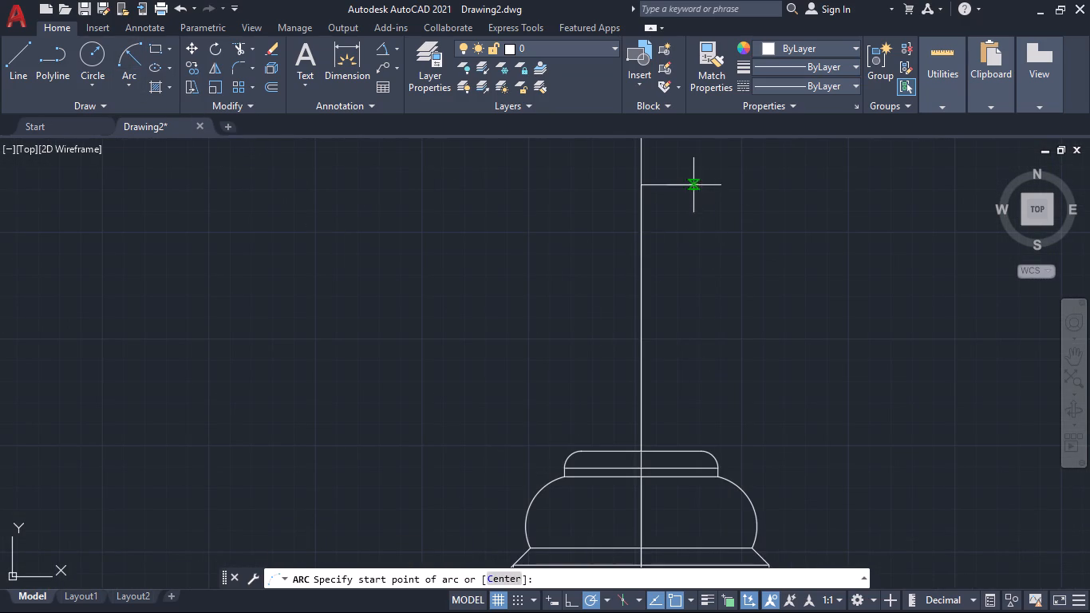
click(693, 183)
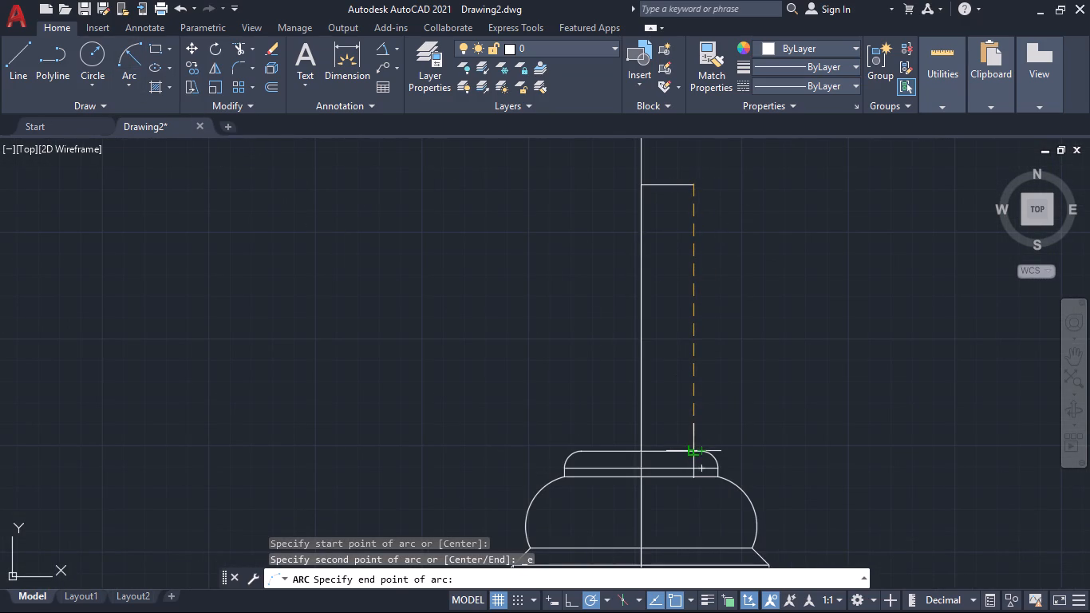
scroll(697, 452, up, 3)
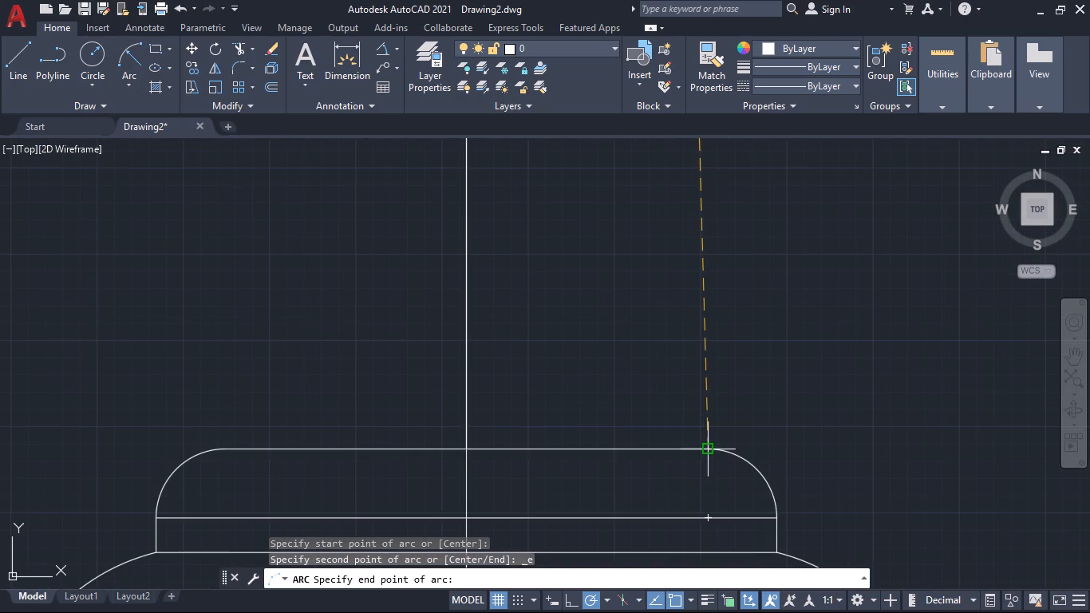
click(710, 452)
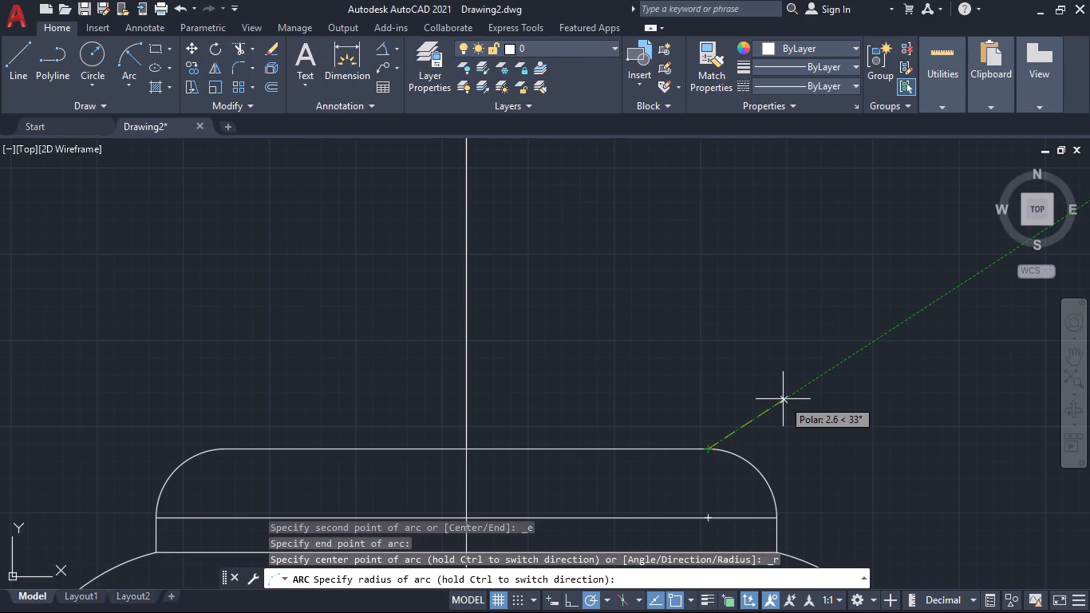
text(50)
key(Return)
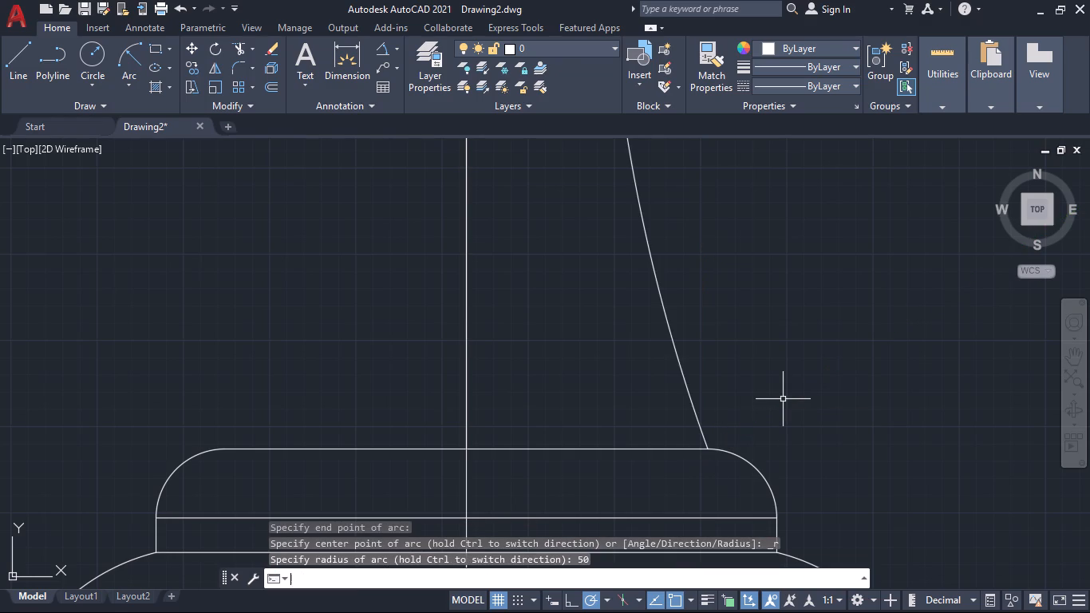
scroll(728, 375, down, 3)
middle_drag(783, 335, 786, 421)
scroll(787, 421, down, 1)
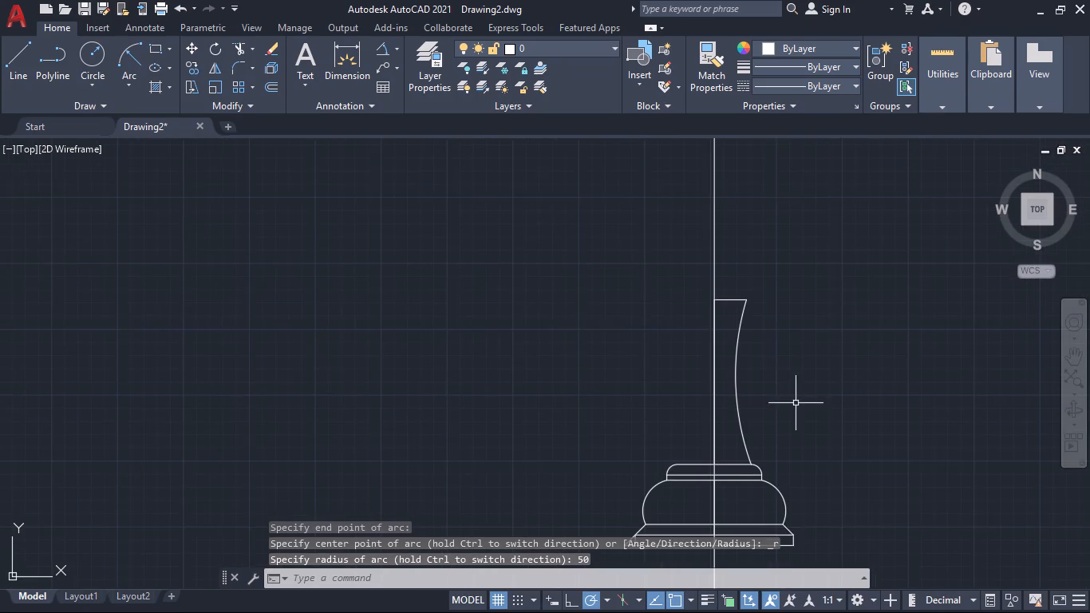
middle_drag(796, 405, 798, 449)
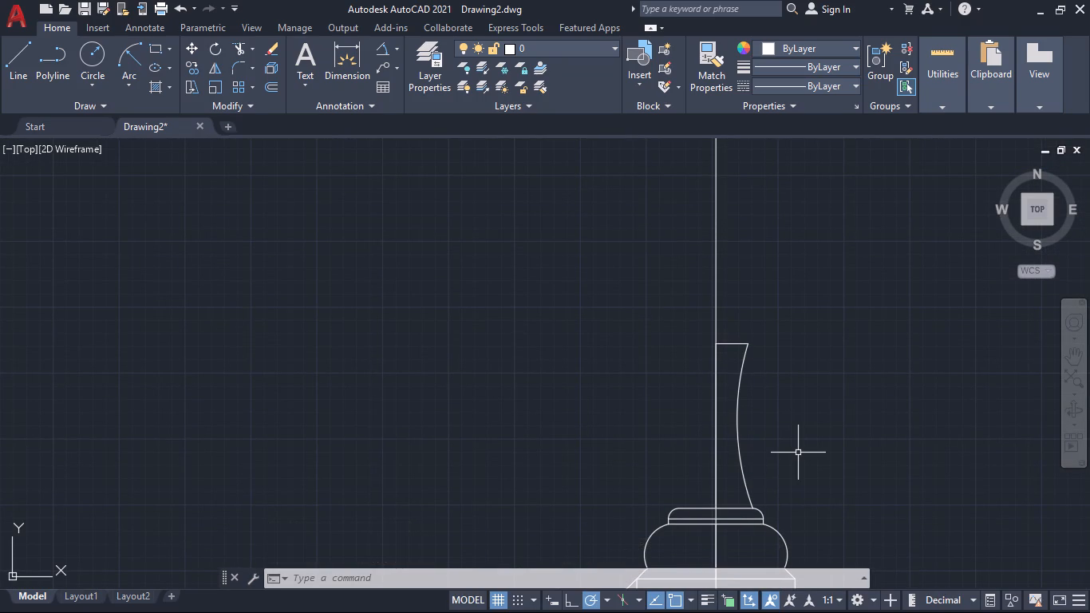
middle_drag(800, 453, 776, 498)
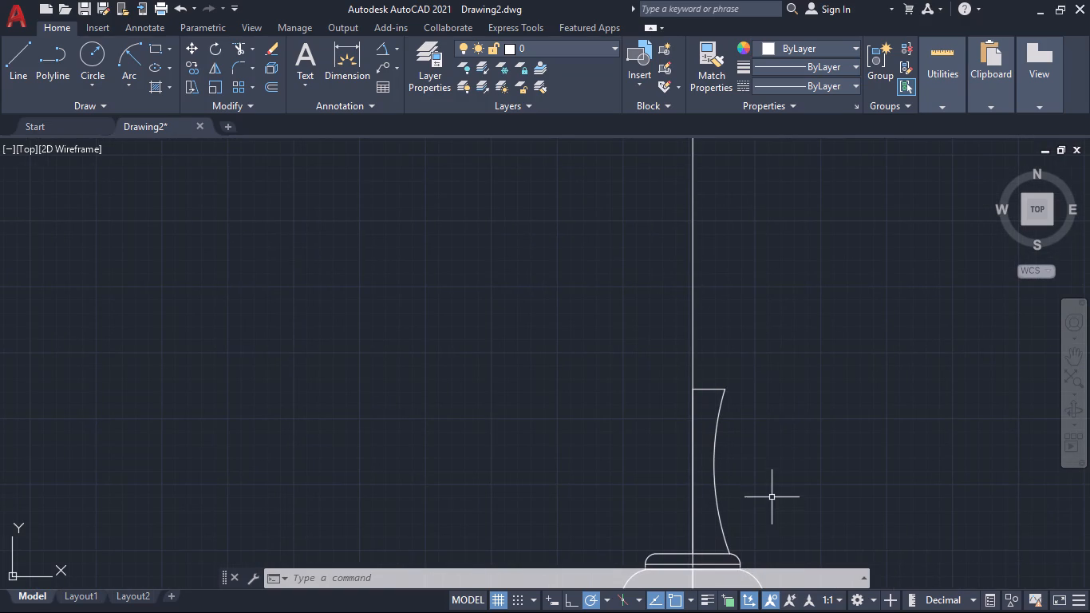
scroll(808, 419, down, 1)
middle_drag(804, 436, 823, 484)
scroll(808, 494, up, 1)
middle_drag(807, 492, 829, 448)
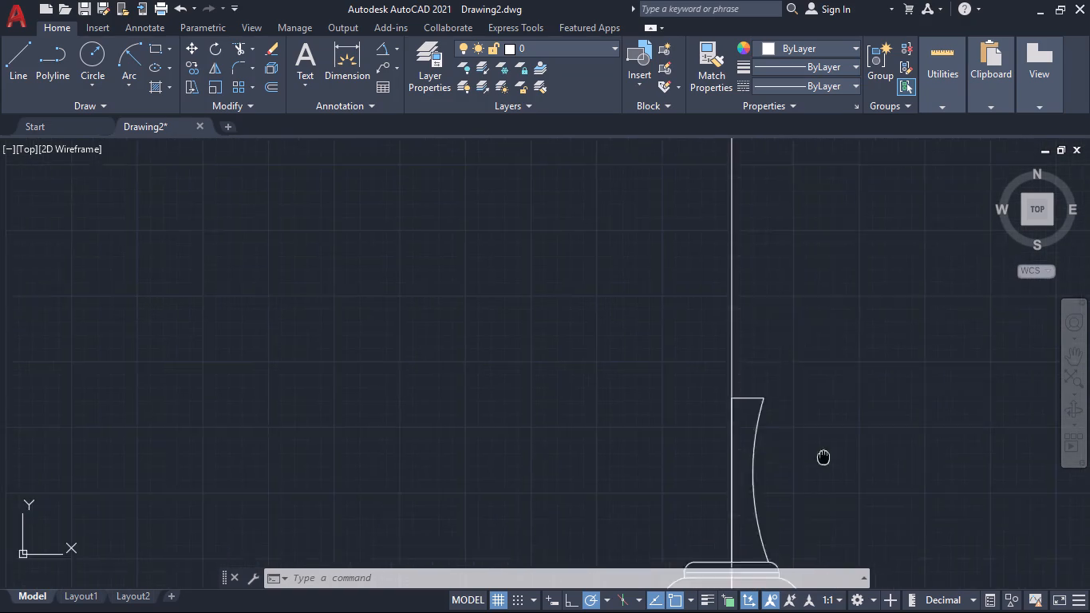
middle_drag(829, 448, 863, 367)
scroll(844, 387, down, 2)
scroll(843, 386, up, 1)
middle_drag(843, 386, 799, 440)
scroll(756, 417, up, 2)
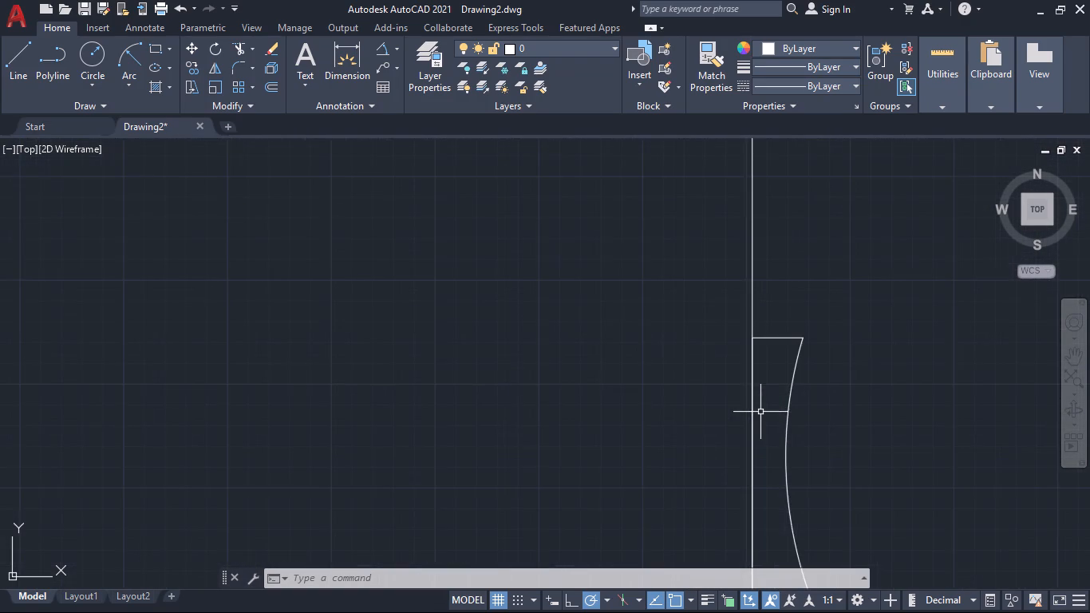
Mirror the 50 mm radius arc and the short top line of the body about the central construction line, keeping the originals.
middle_drag(762, 410, 670, 306)
middle_drag(685, 437, 679, 388)
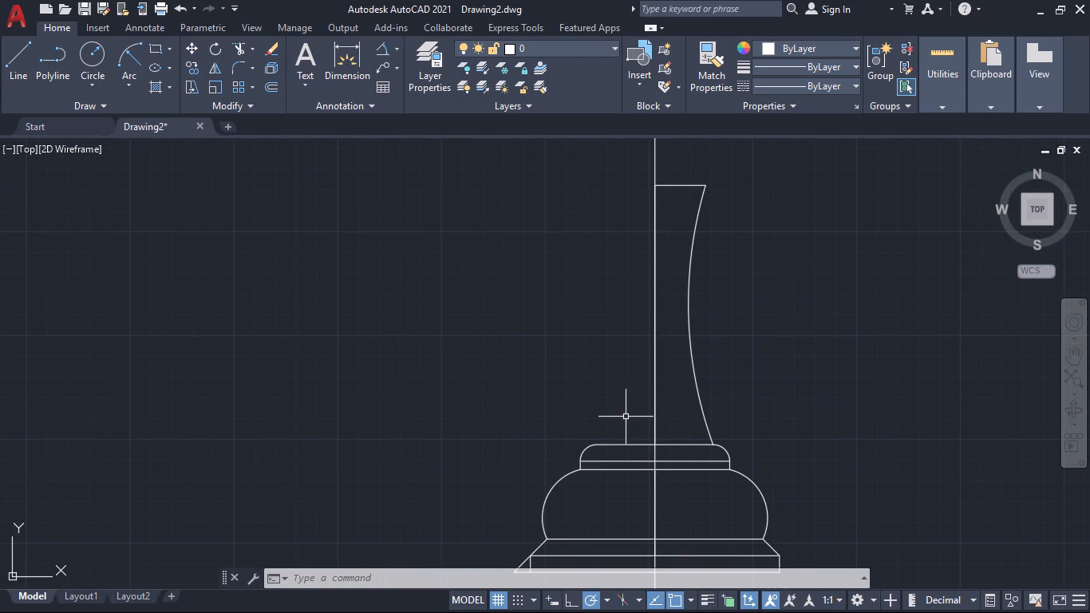
click(17, 55)
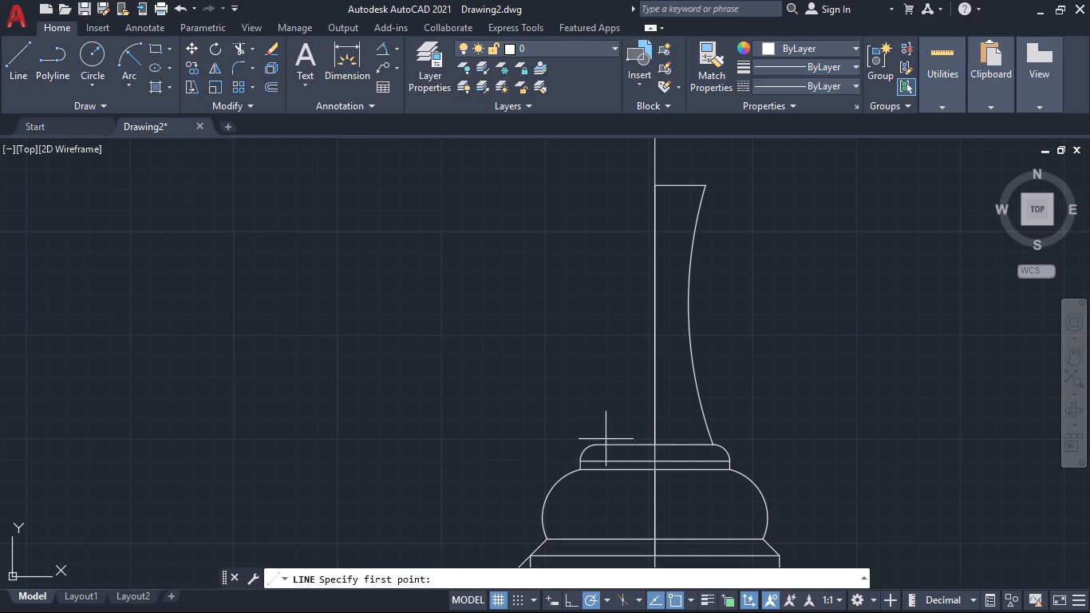
key(Escape)
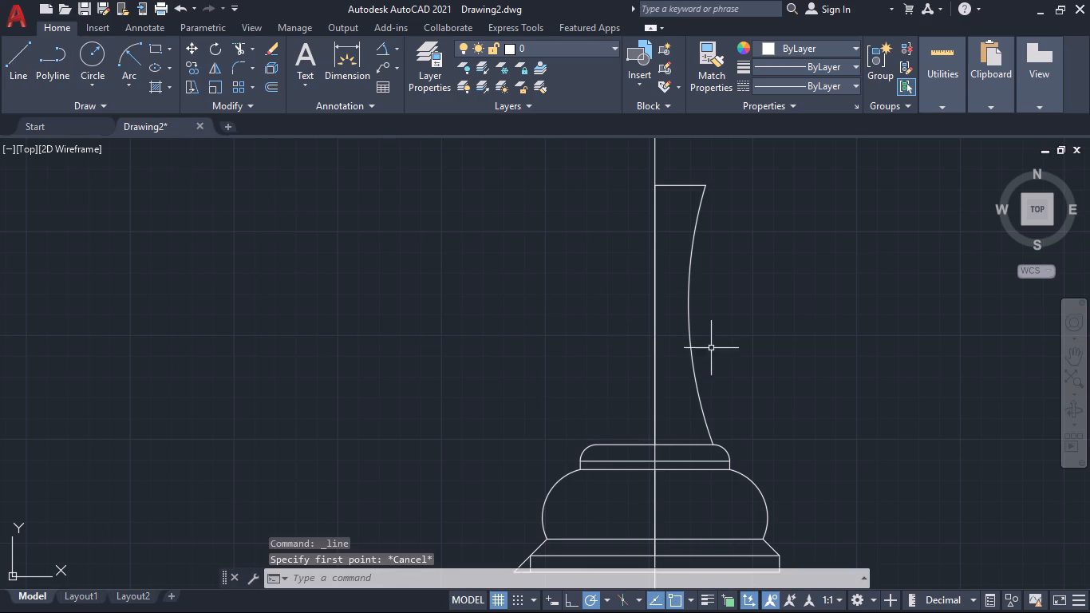
click(696, 365)
click(694, 366)
click(747, 370)
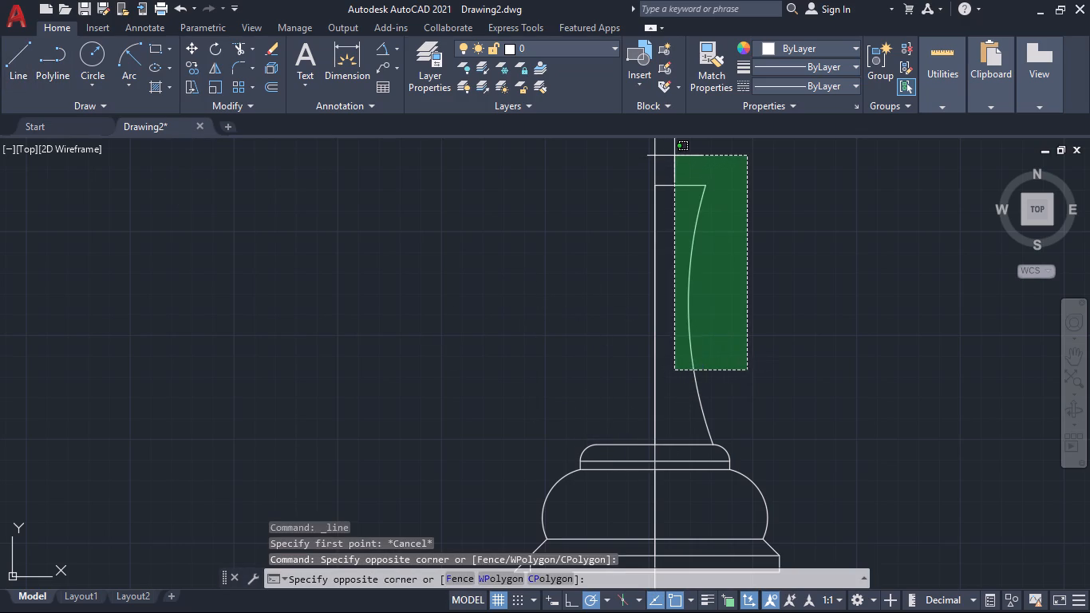
click(675, 154)
text(MI)
key(Return)
click(654, 461)
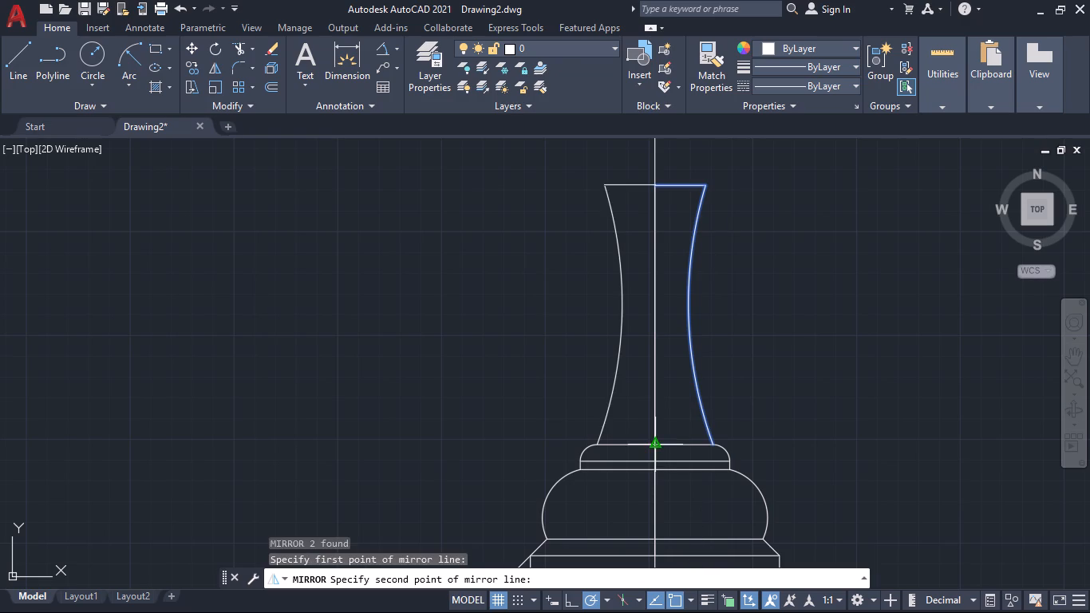
click(657, 445)
key(Return)
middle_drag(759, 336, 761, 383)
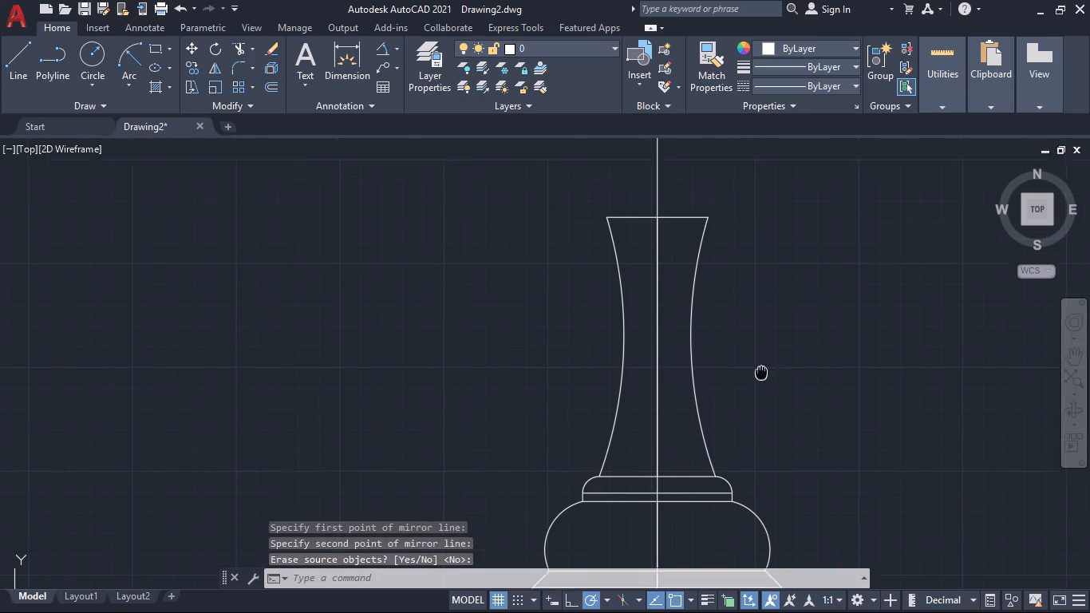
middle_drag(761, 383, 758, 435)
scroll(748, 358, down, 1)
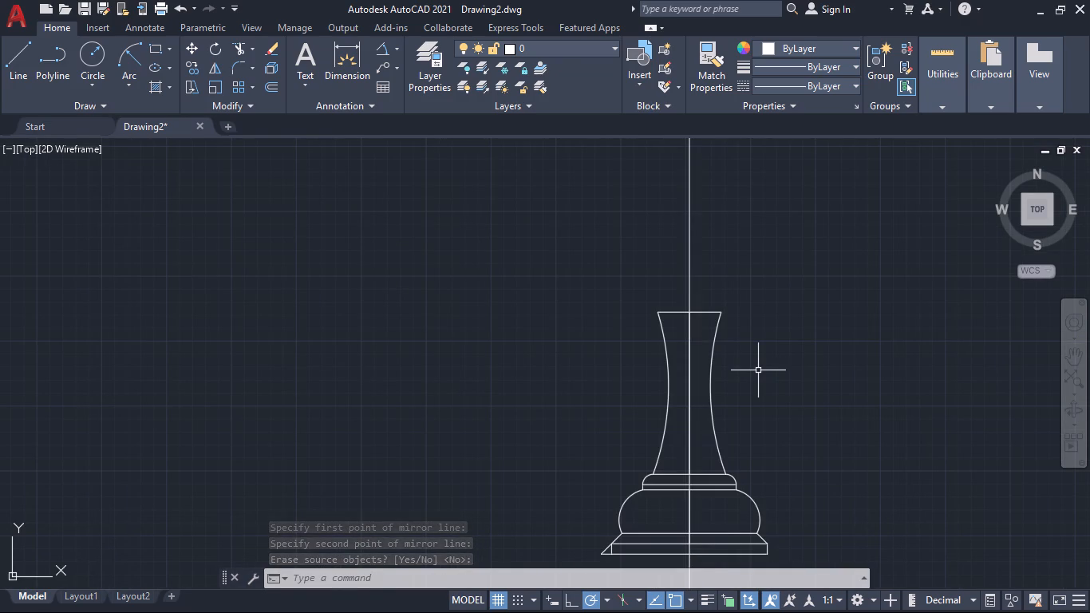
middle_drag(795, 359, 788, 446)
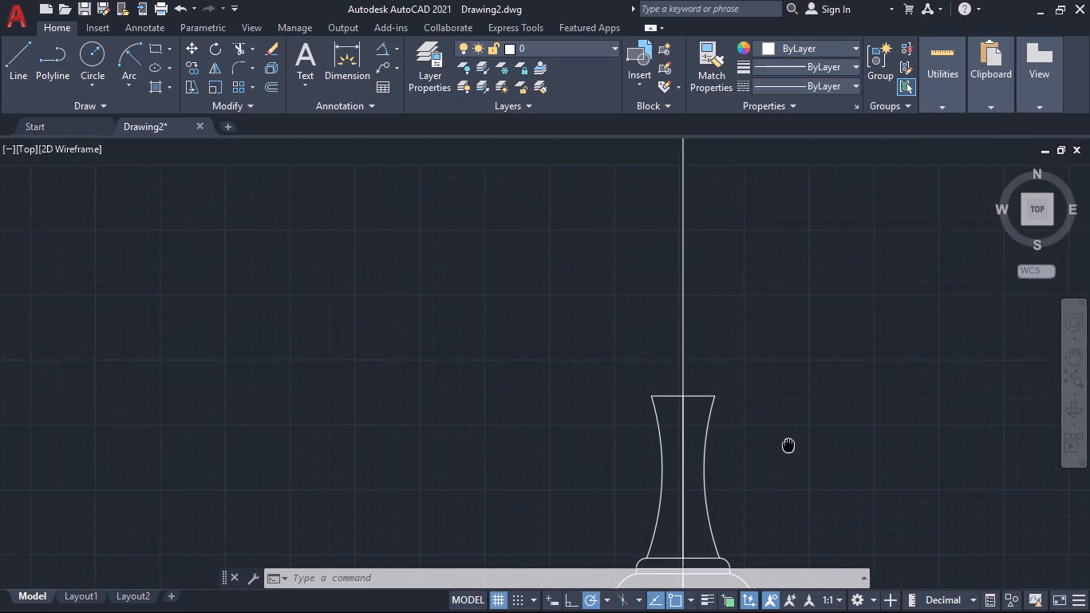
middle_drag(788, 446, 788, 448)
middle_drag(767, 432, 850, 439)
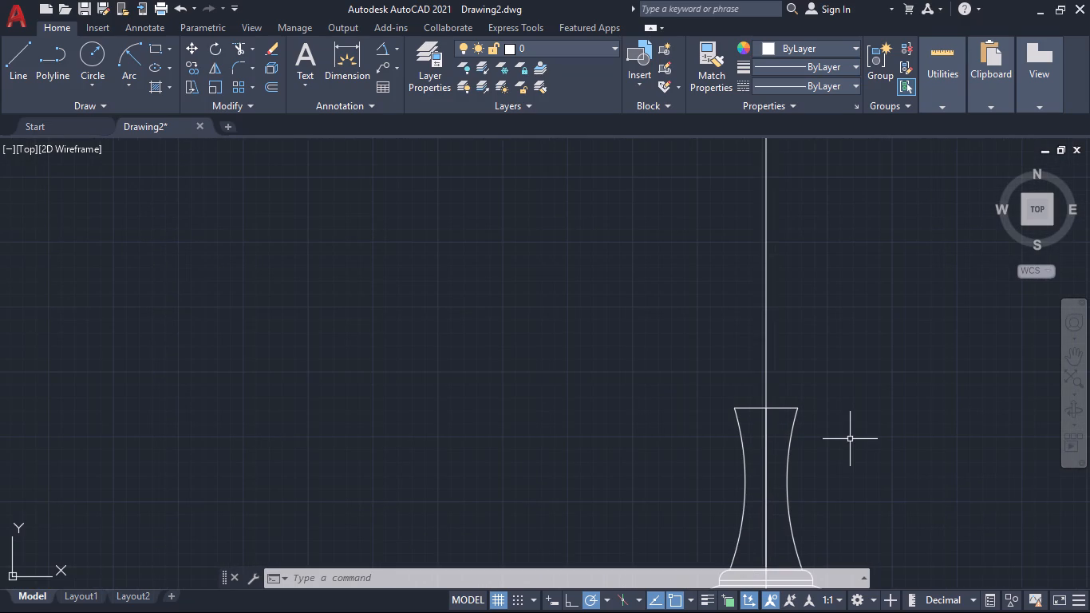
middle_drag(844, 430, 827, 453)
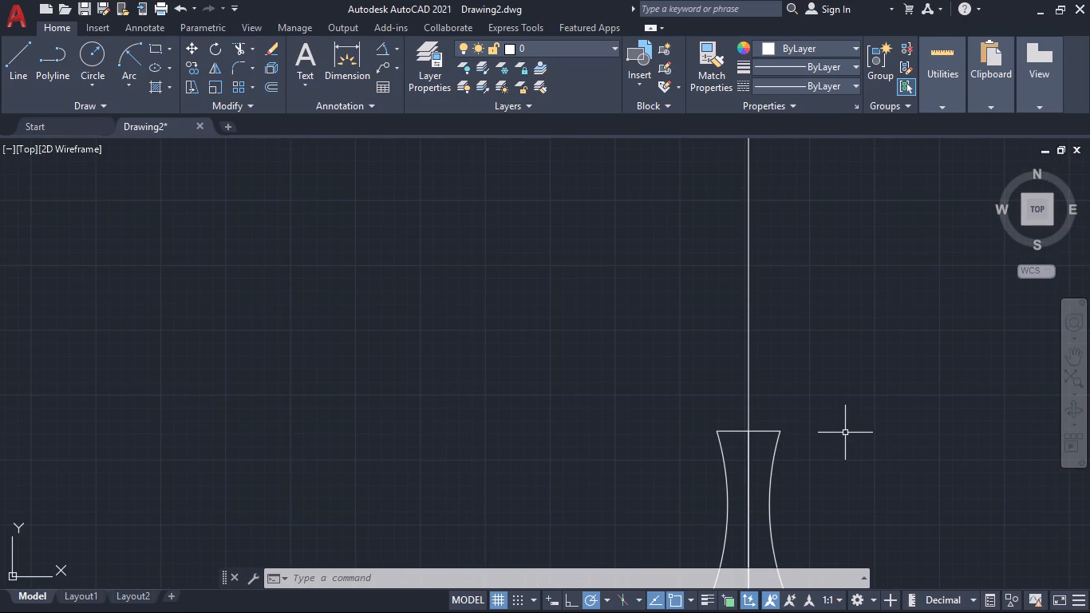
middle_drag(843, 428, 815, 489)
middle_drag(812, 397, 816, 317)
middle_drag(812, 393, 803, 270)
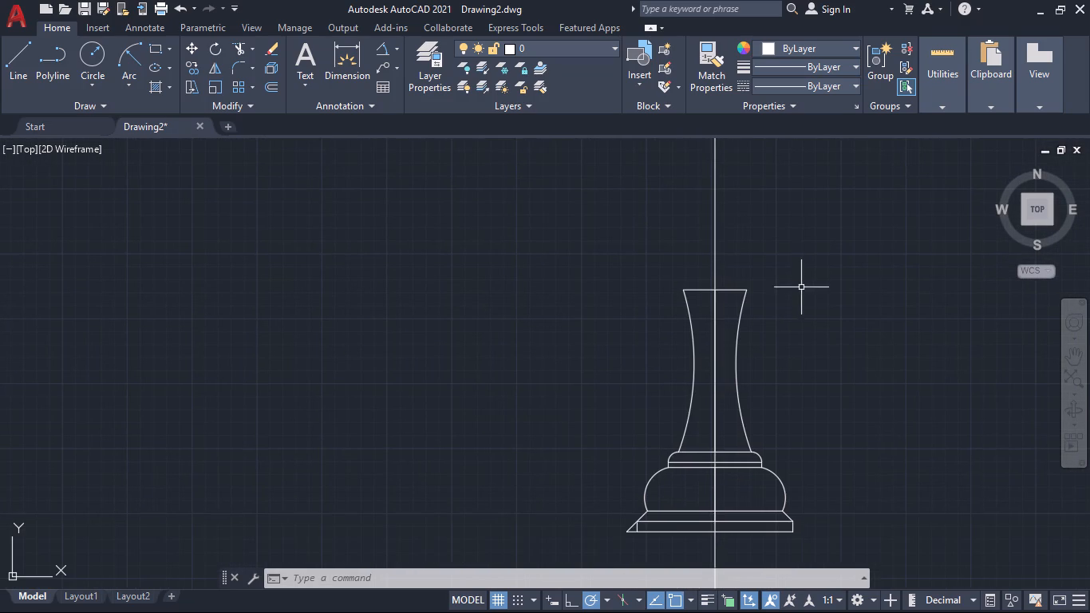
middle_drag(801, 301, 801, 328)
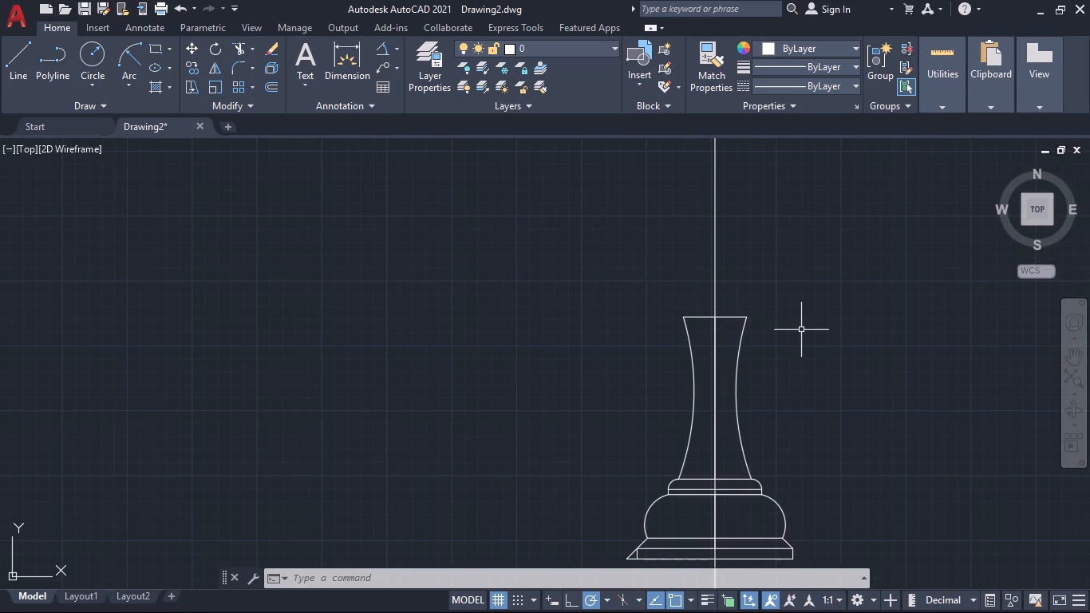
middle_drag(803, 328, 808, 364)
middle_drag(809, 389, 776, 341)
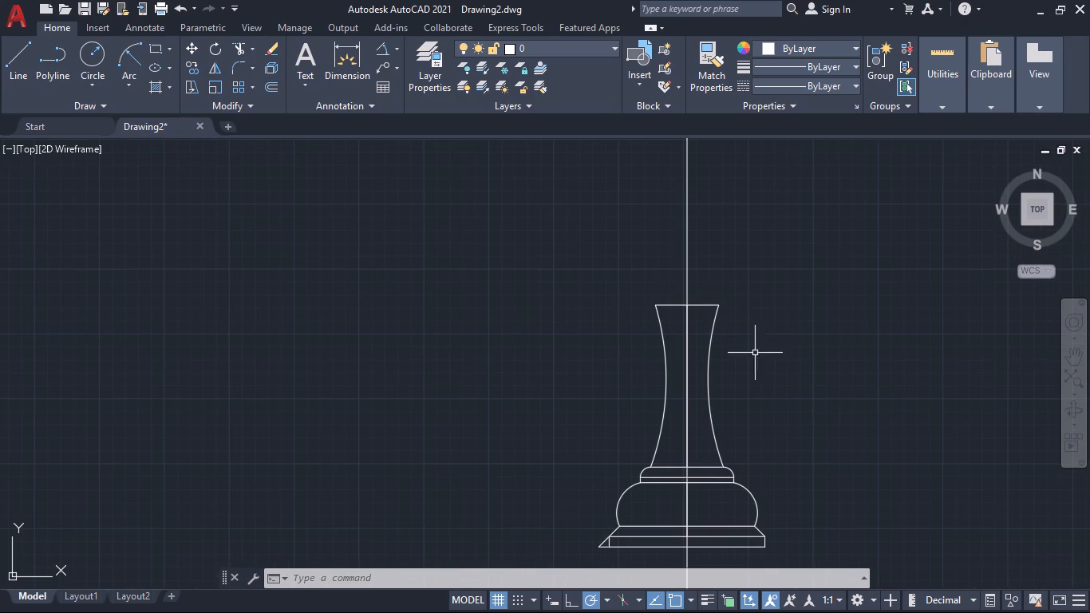
From the centre of the body's top edge, try a 10 mm leftward segment, undo it, and draw segments 9 mm left, 5 mm up and 9 mm right.
scroll(673, 286, up, 2)
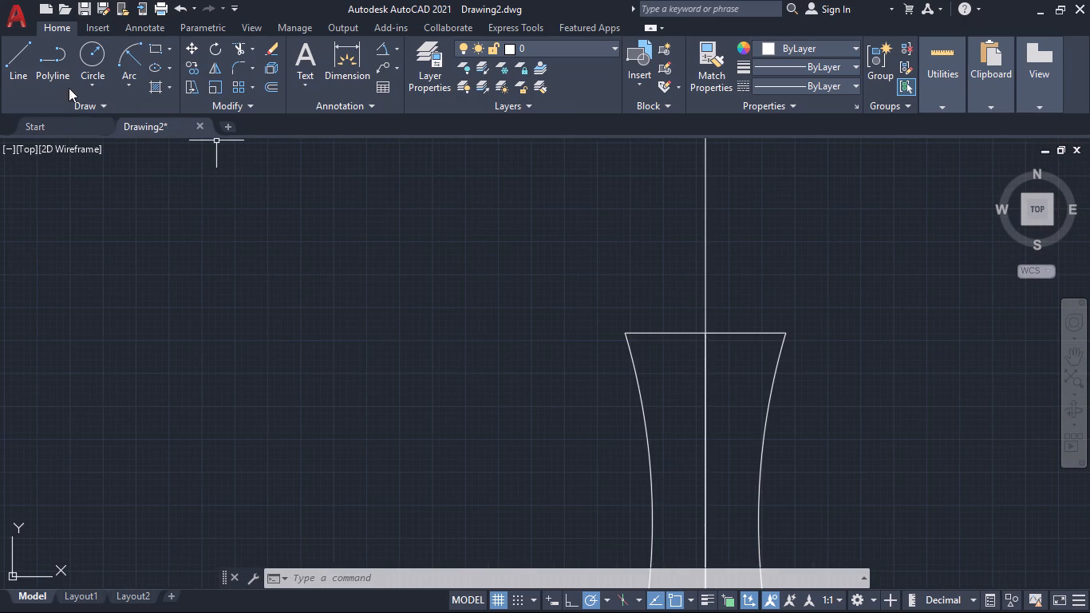
click(22, 64)
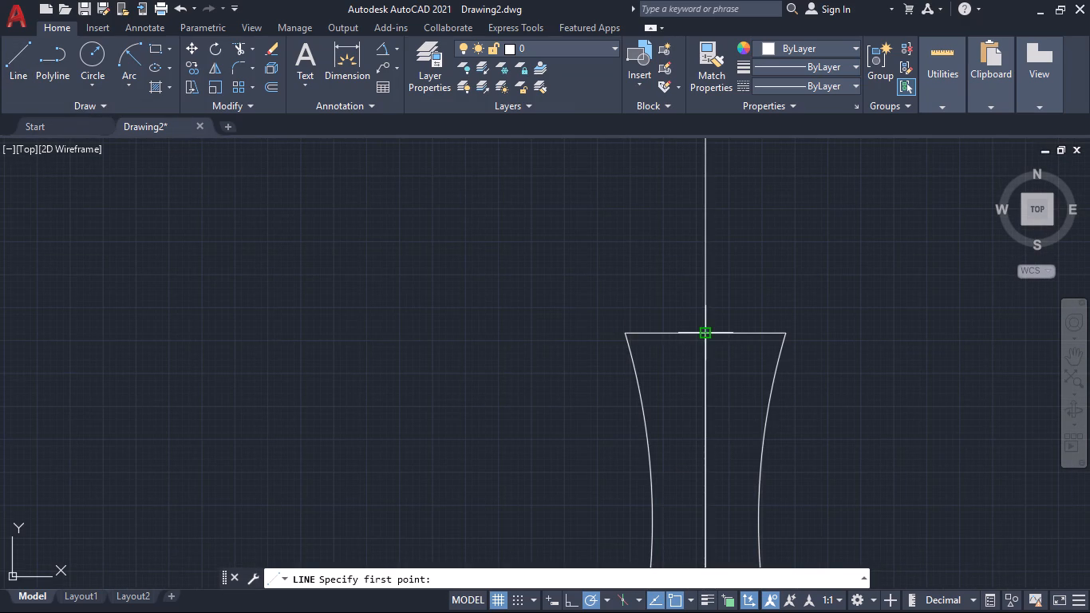
click(704, 334)
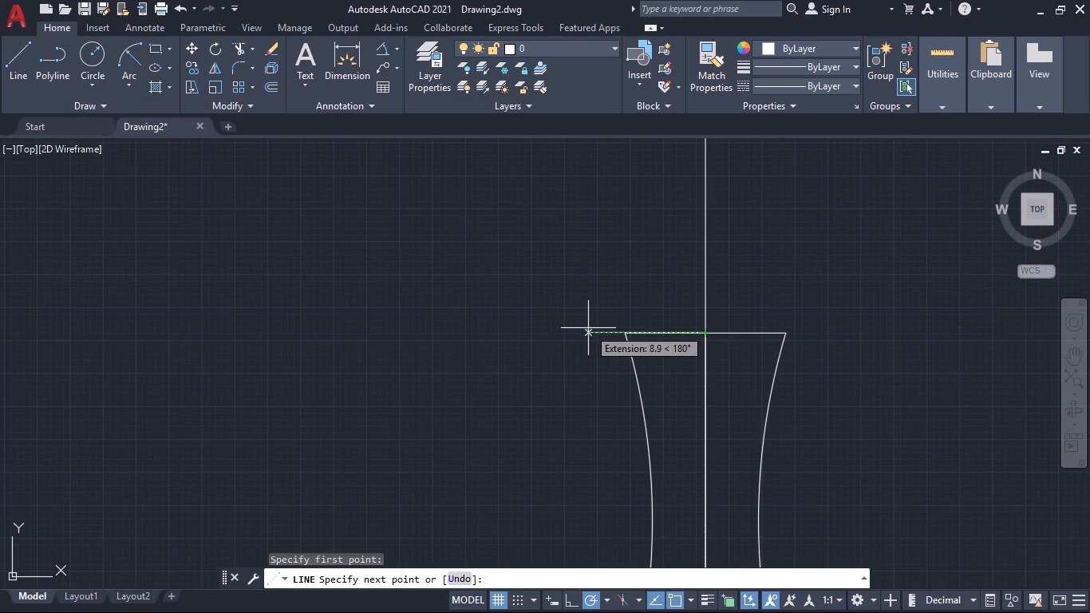
text(10)
key(Return)
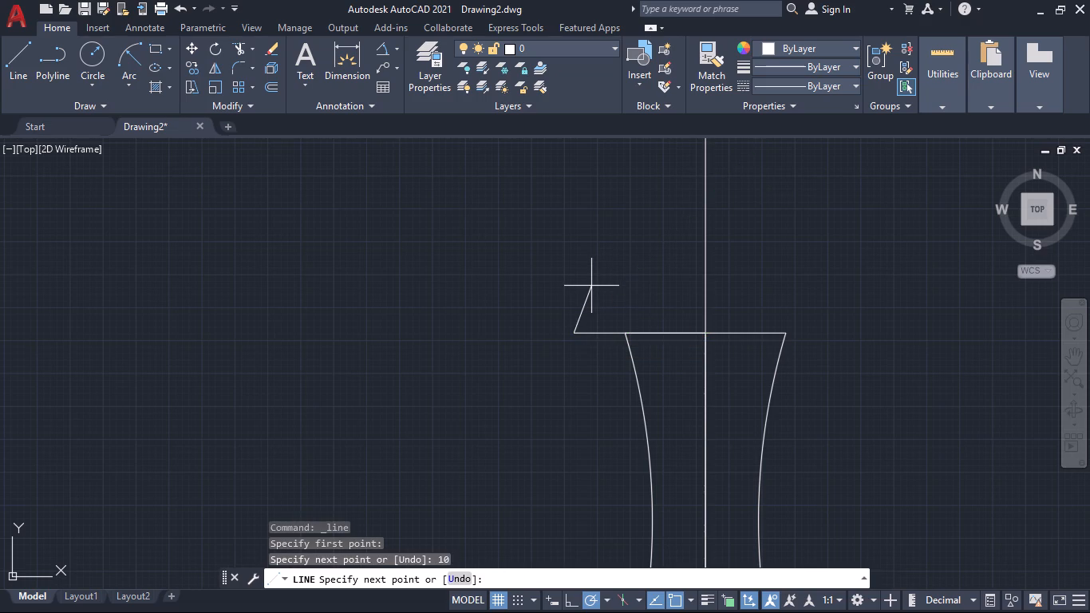
key(ctrl+z)
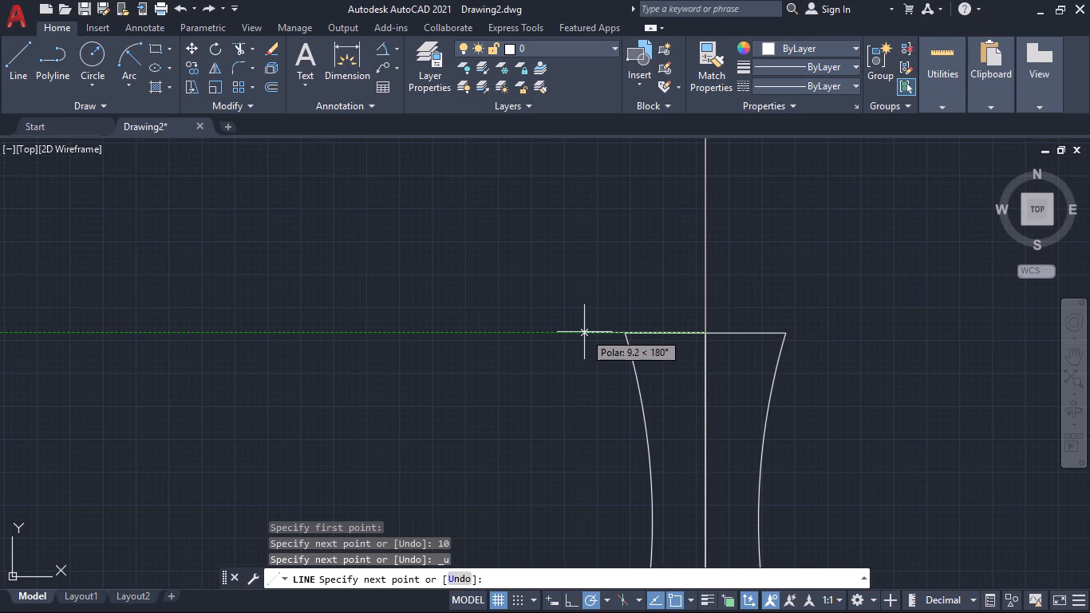
key(9)
key(Return)
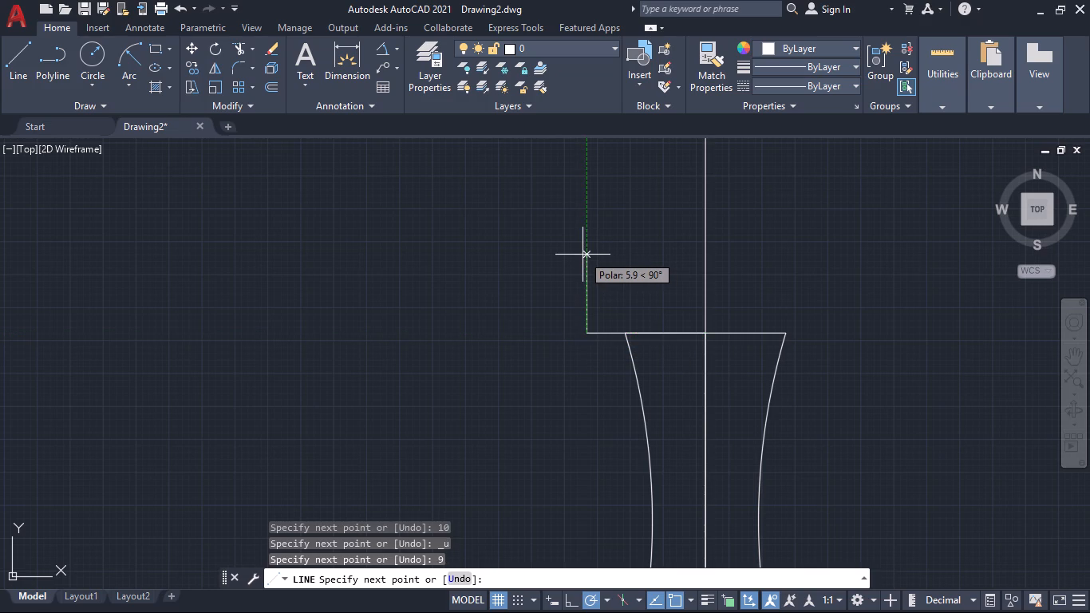
key(5)
key(Return)
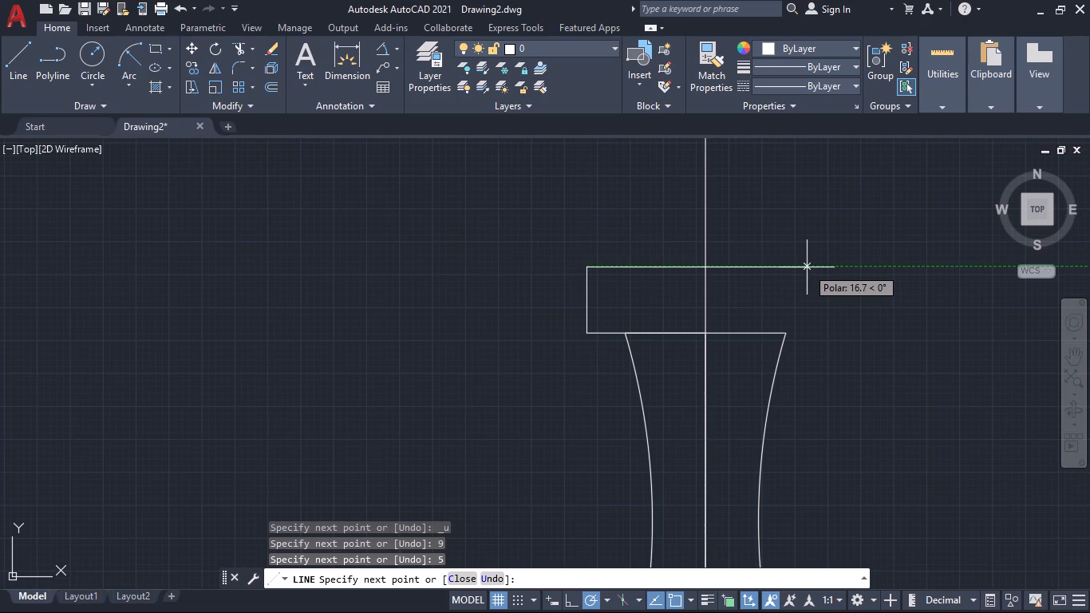
key(9)
key(Return)
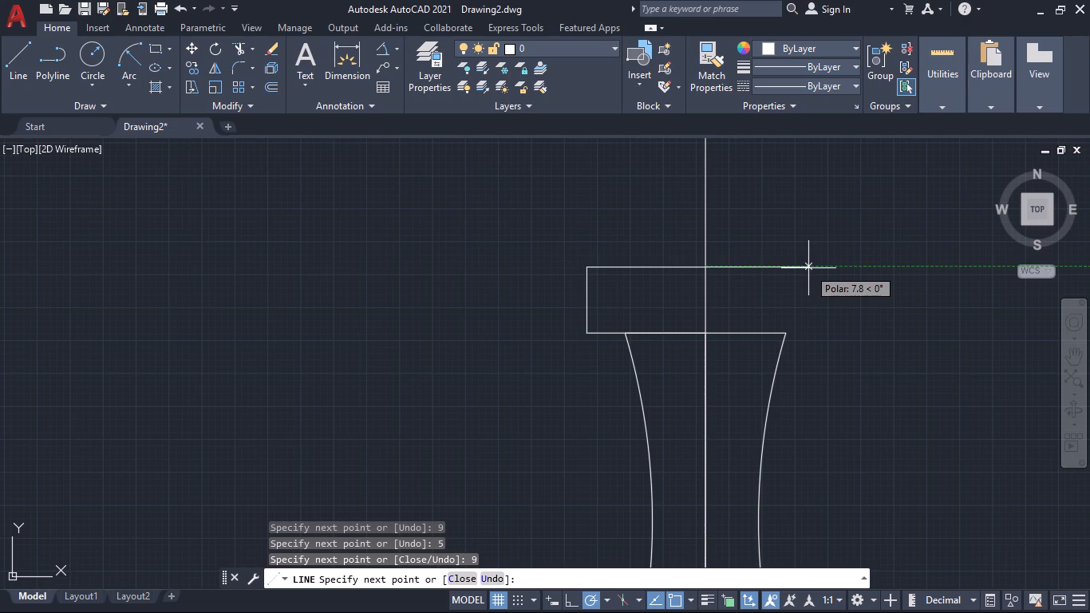
Continue the outline 9 mm right and 5 mm down, then back to the right end of the body's top edge, and end the line.
key(9)
key(Return)
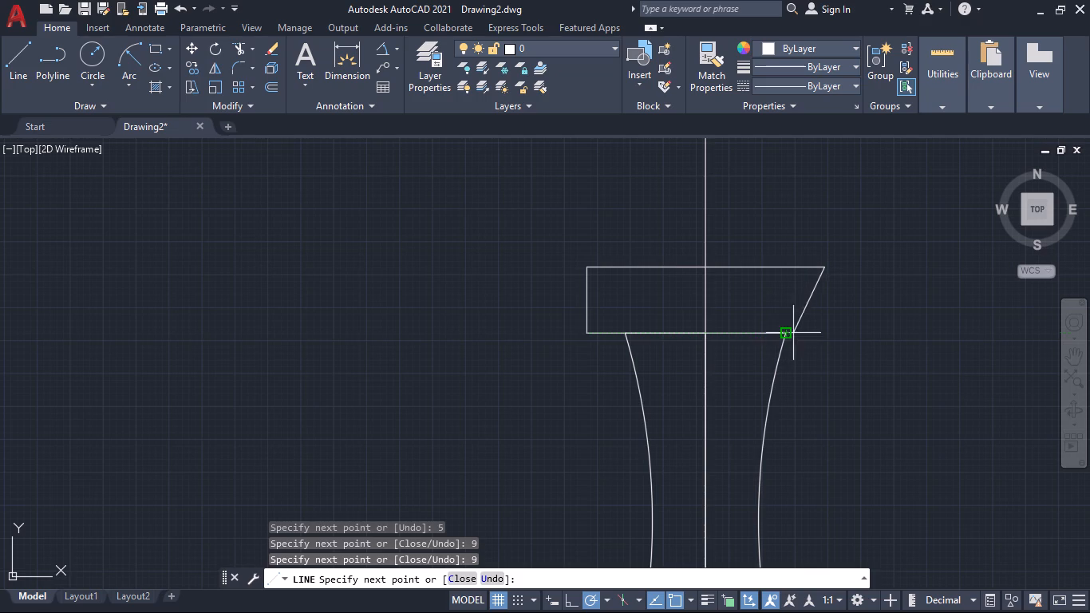
key(5)
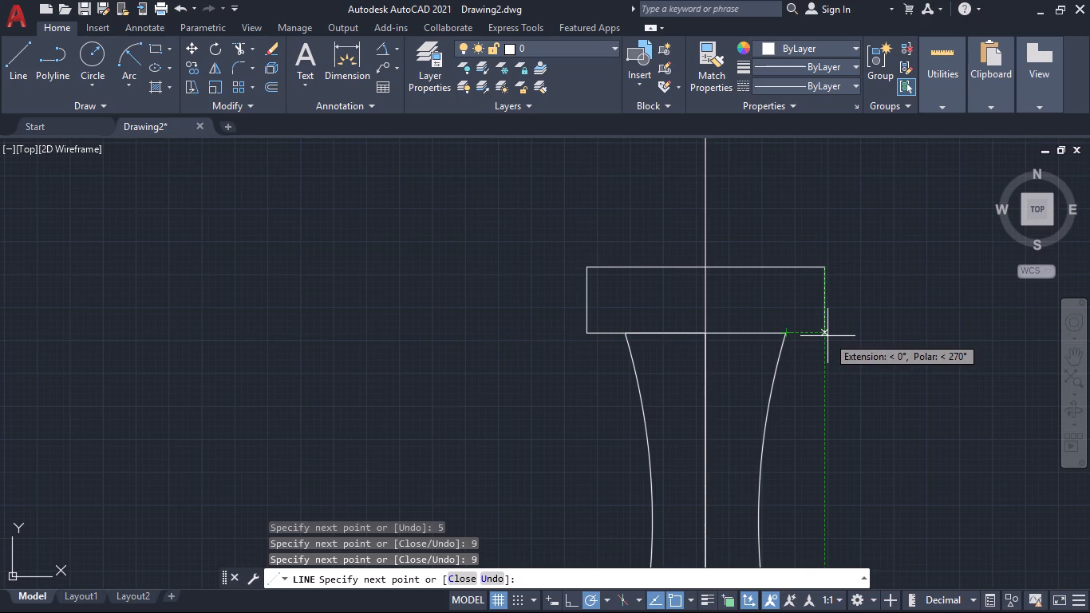
key(Return)
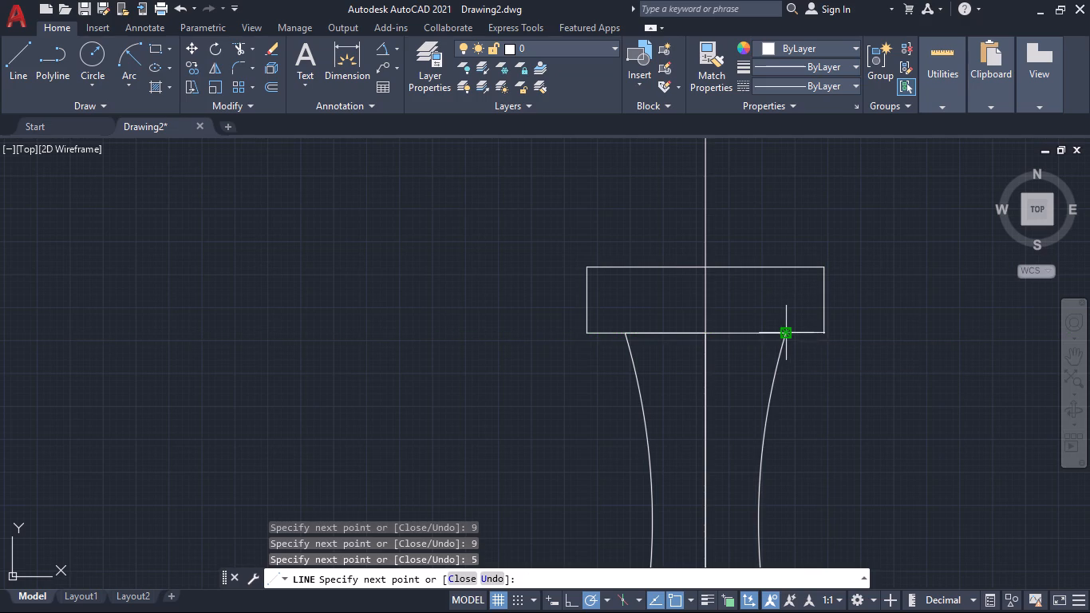
click(783, 332)
key(space)
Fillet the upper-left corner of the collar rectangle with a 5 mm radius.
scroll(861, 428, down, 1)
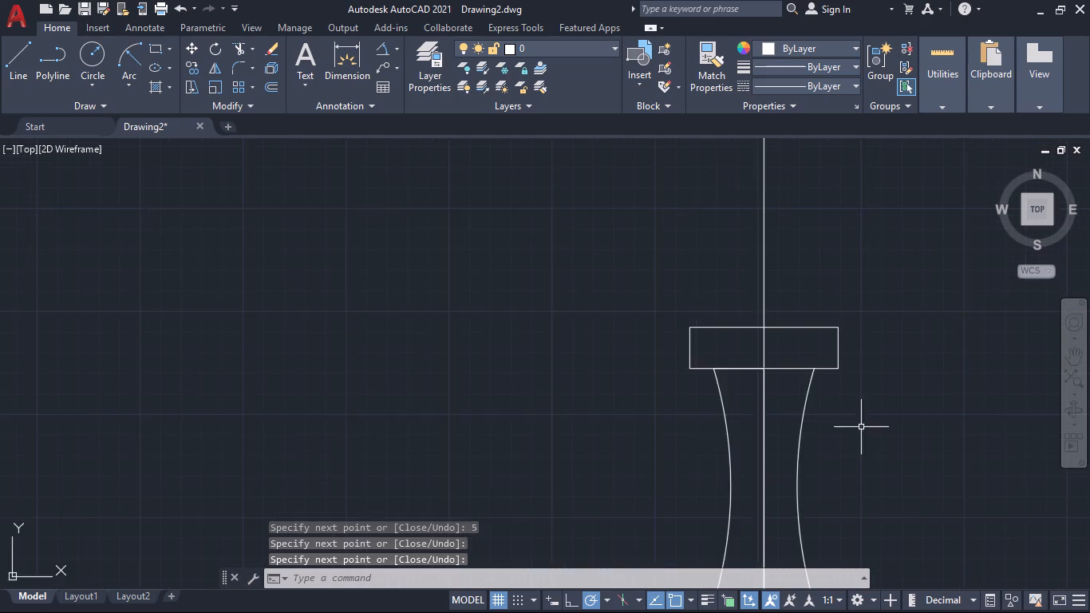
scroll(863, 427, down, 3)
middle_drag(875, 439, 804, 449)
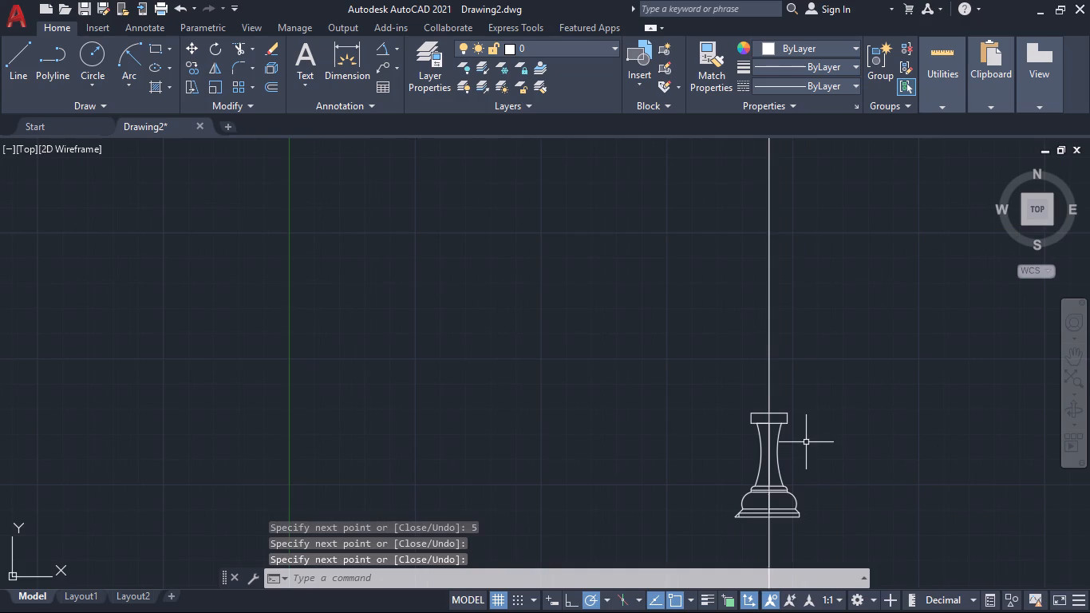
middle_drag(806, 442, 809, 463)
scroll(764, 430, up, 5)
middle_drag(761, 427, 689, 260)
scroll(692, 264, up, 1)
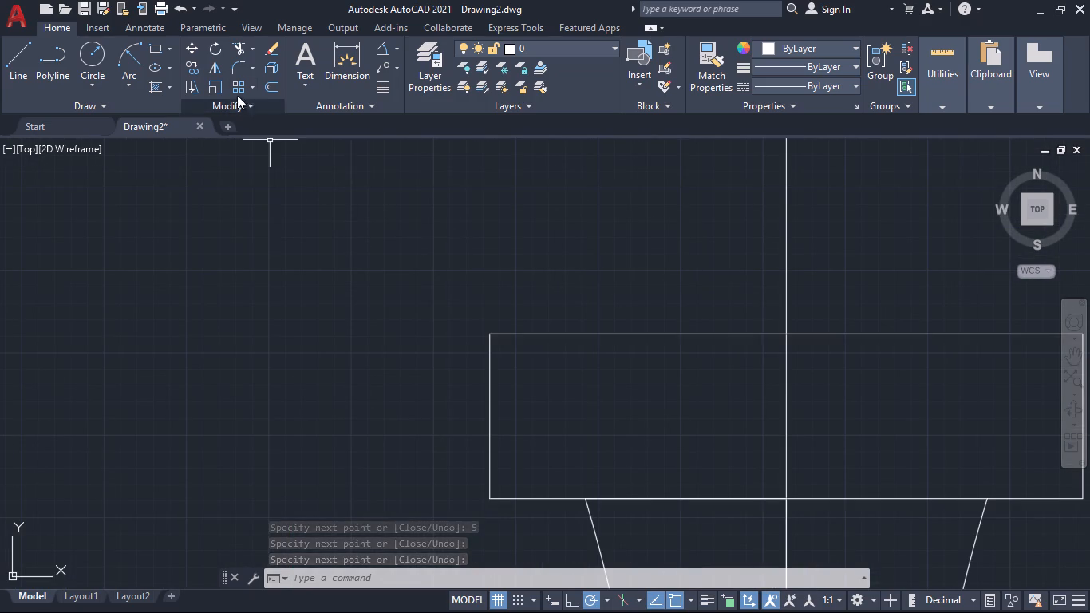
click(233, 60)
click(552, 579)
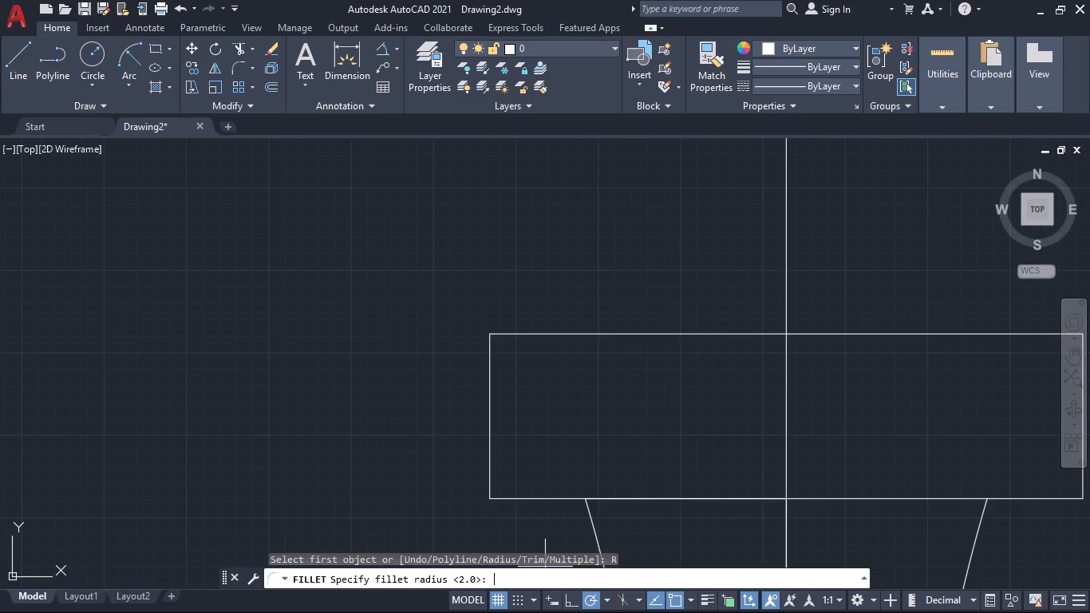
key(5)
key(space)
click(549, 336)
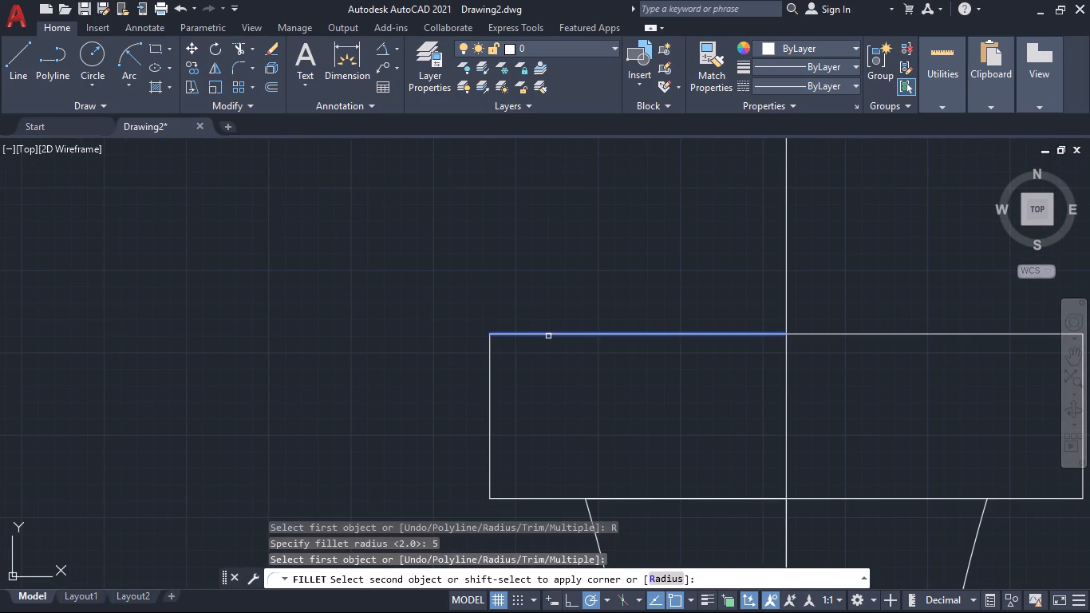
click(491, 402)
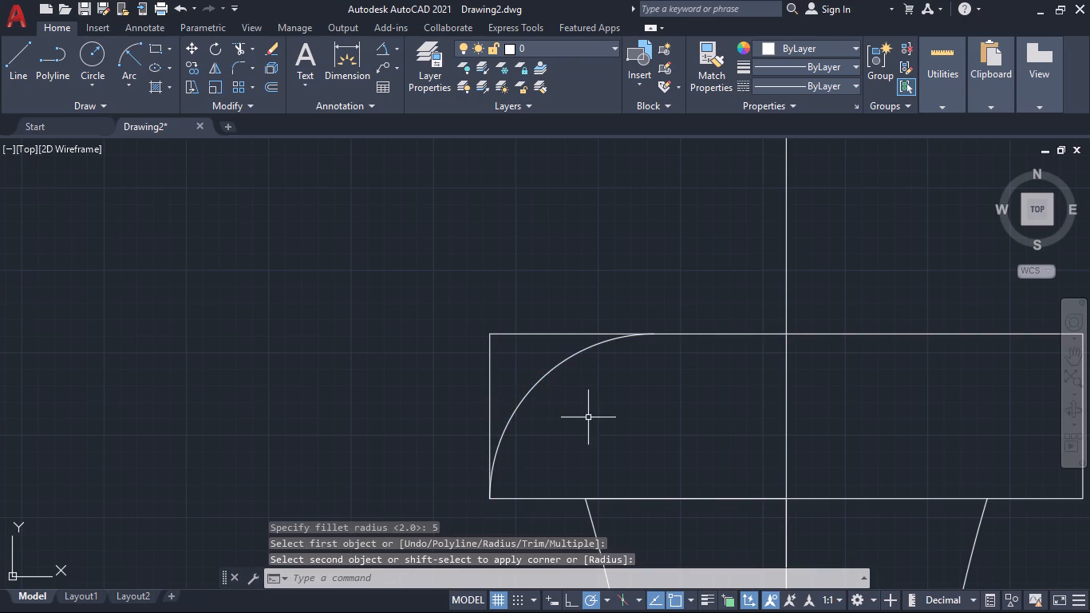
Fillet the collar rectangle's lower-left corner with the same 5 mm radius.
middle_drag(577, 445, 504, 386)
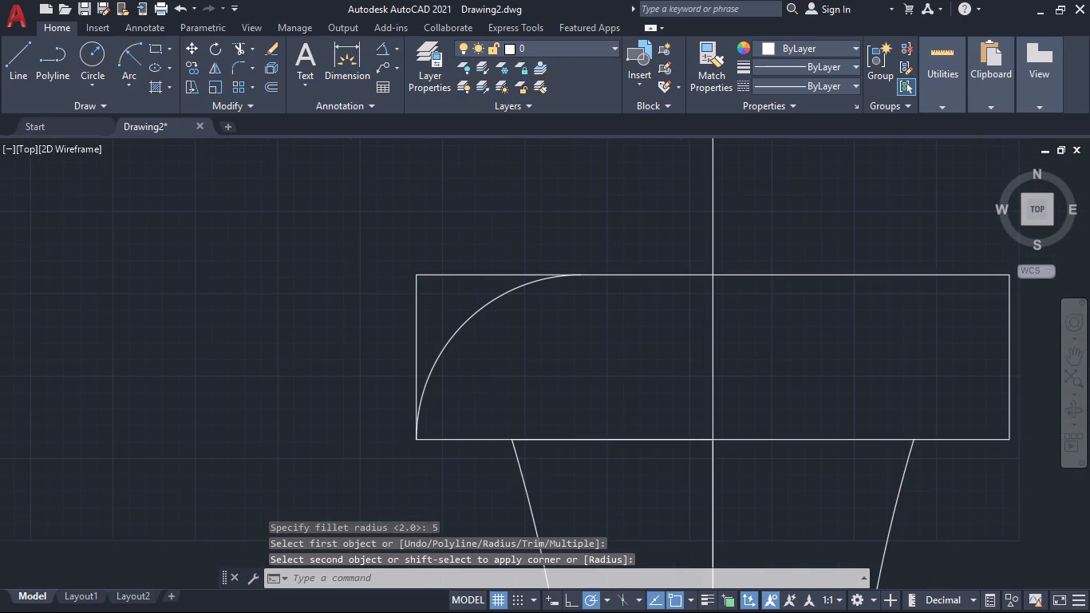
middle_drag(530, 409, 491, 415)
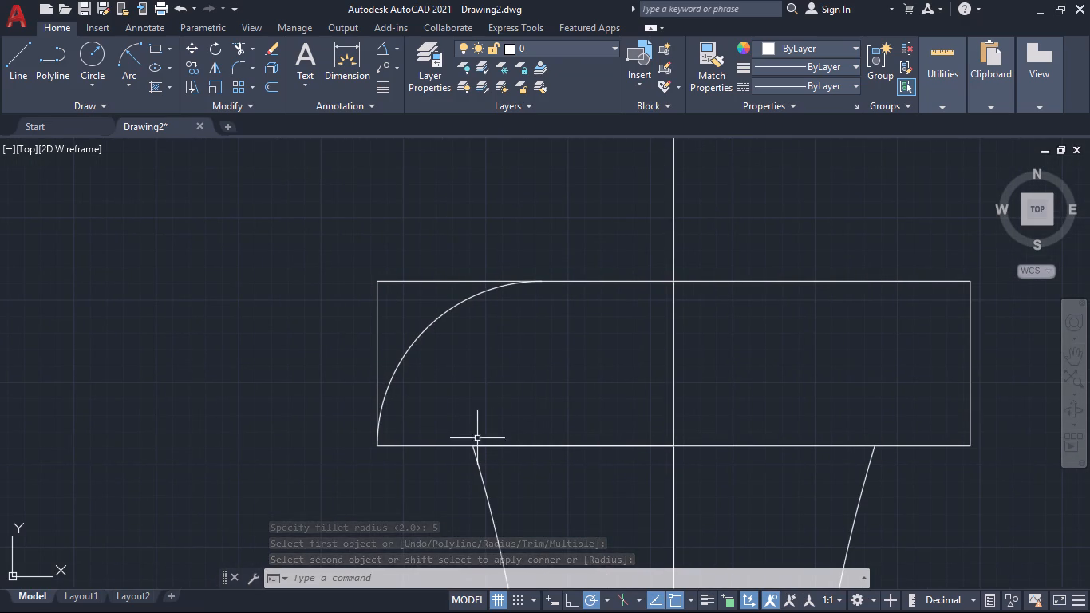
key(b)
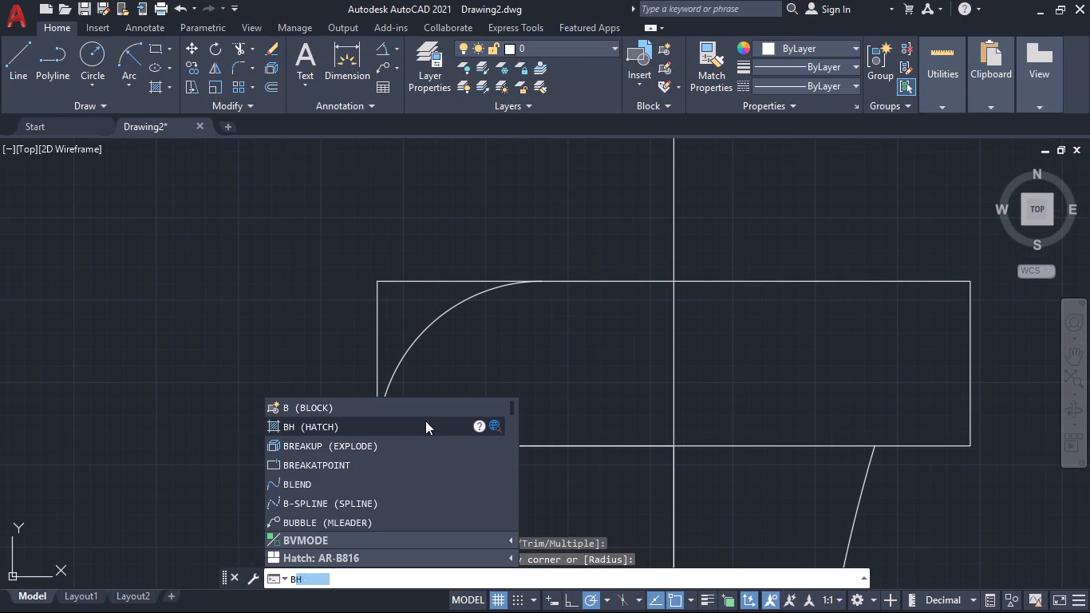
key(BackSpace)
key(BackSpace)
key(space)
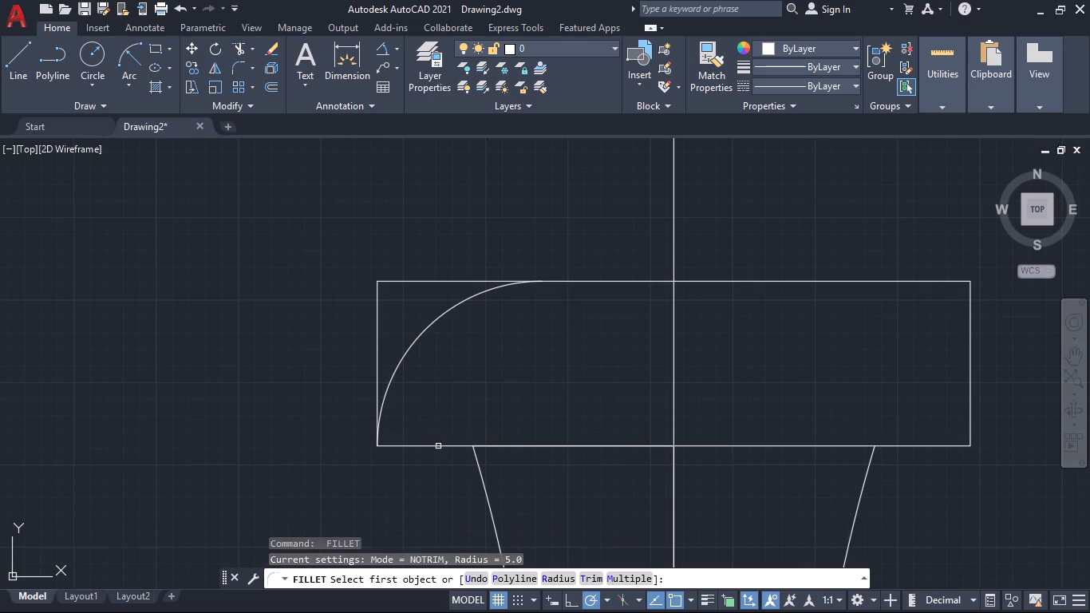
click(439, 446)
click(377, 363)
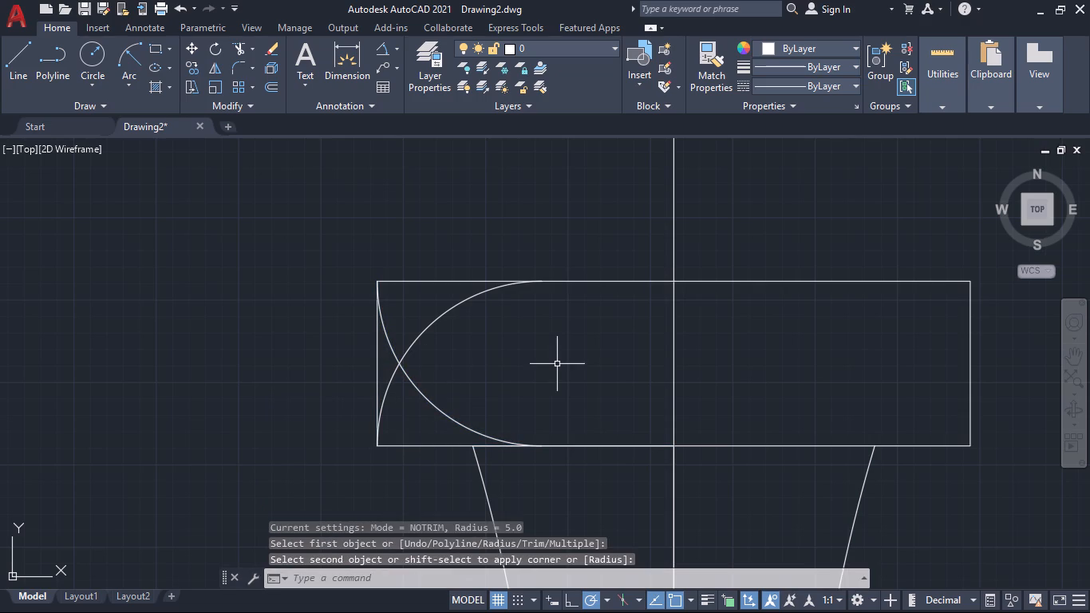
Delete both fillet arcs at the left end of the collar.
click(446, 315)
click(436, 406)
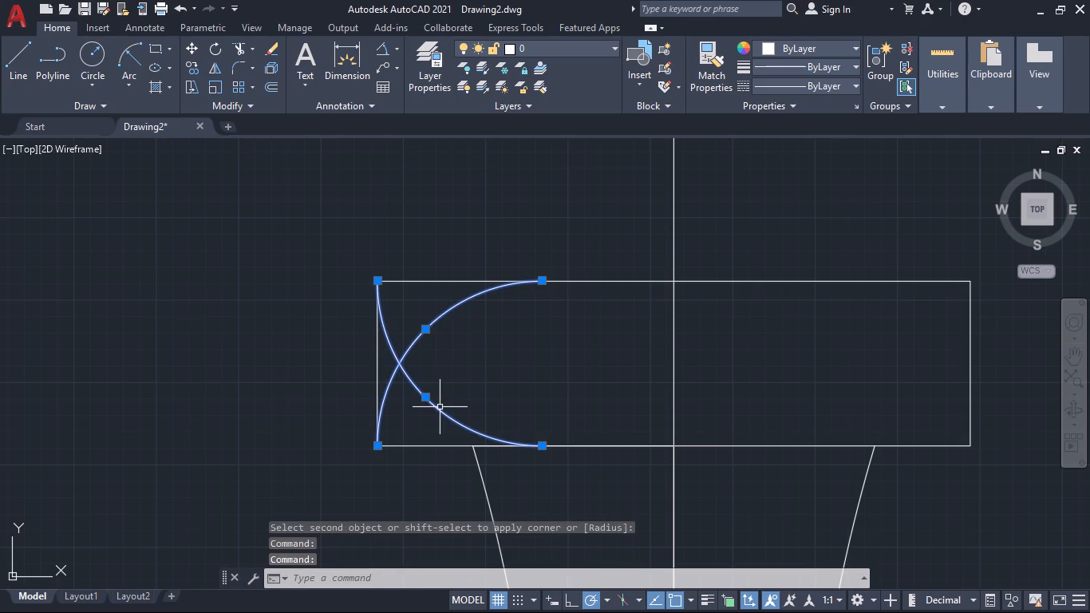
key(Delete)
Draw a horizontal line across the collar from the midpoint of its left edge to the midpoint of its right edge.
middle_drag(503, 414, 398, 401)
middle_drag(395, 401, 371, 413)
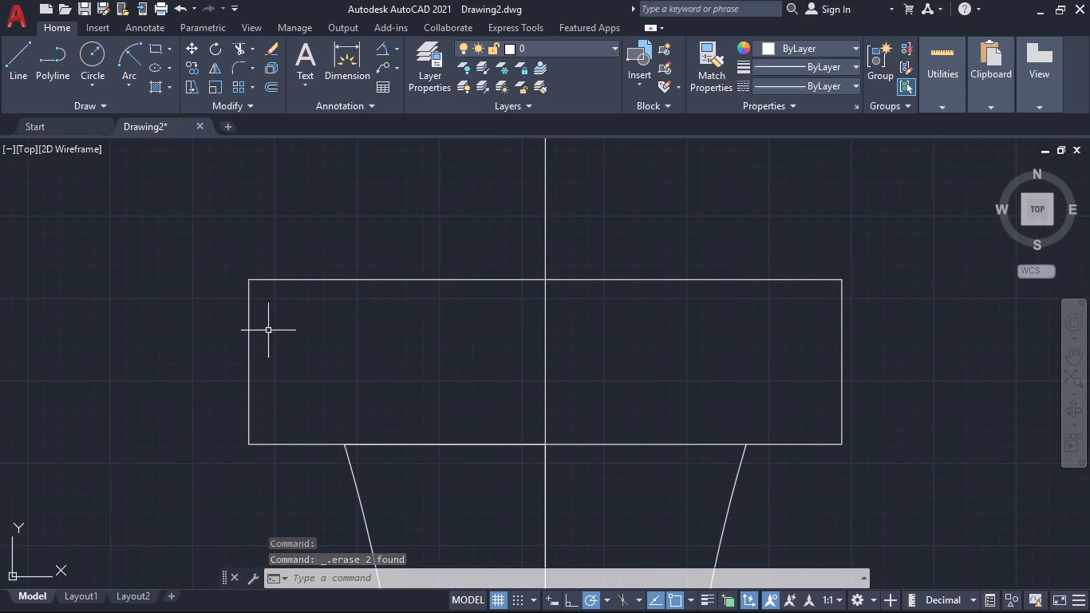
click(24, 57)
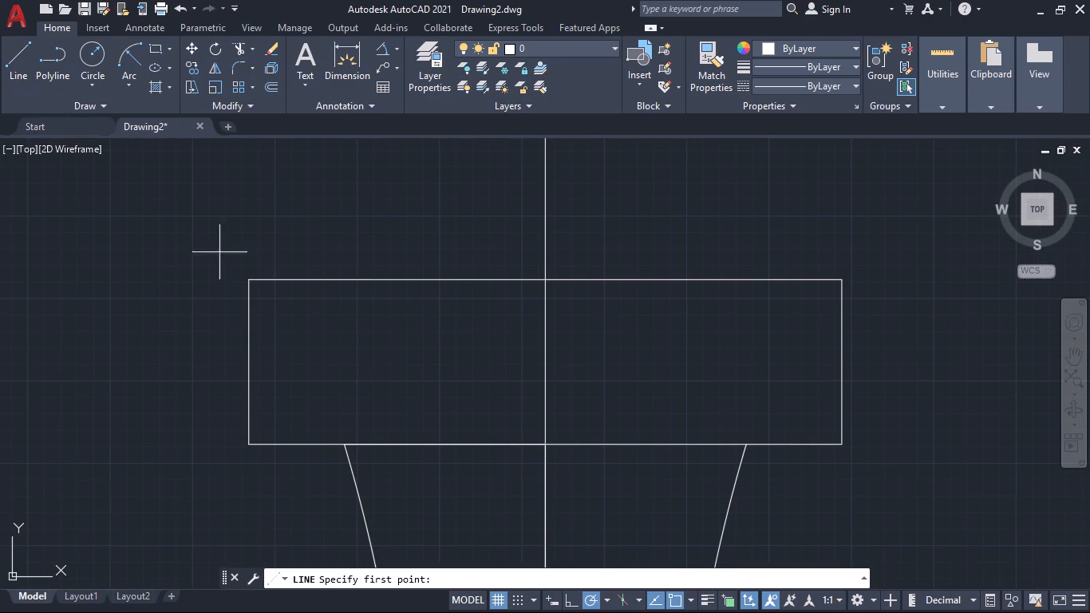
click(247, 368)
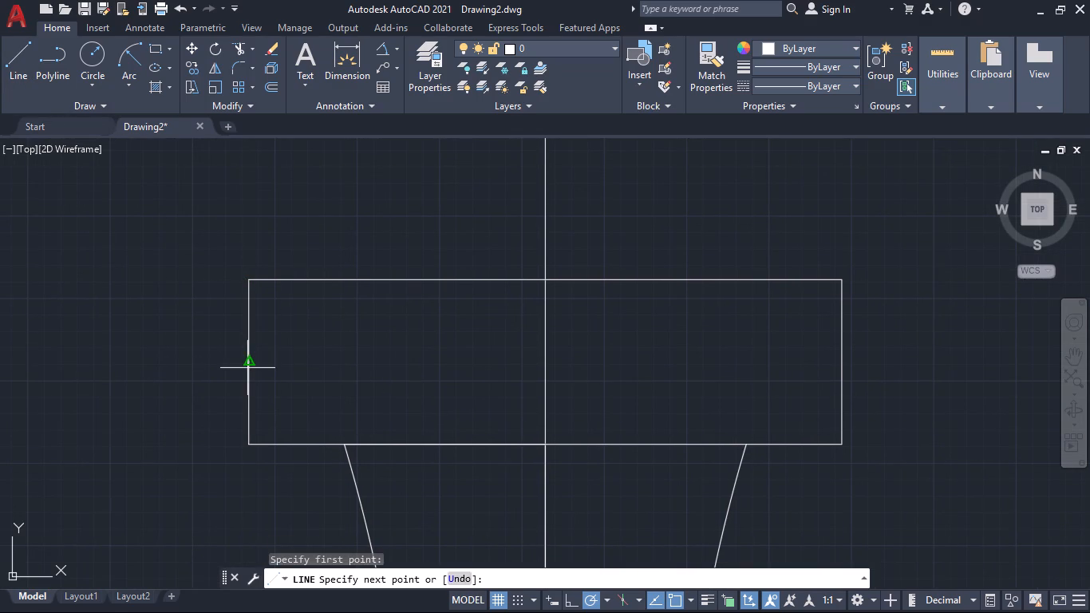
click(249, 360)
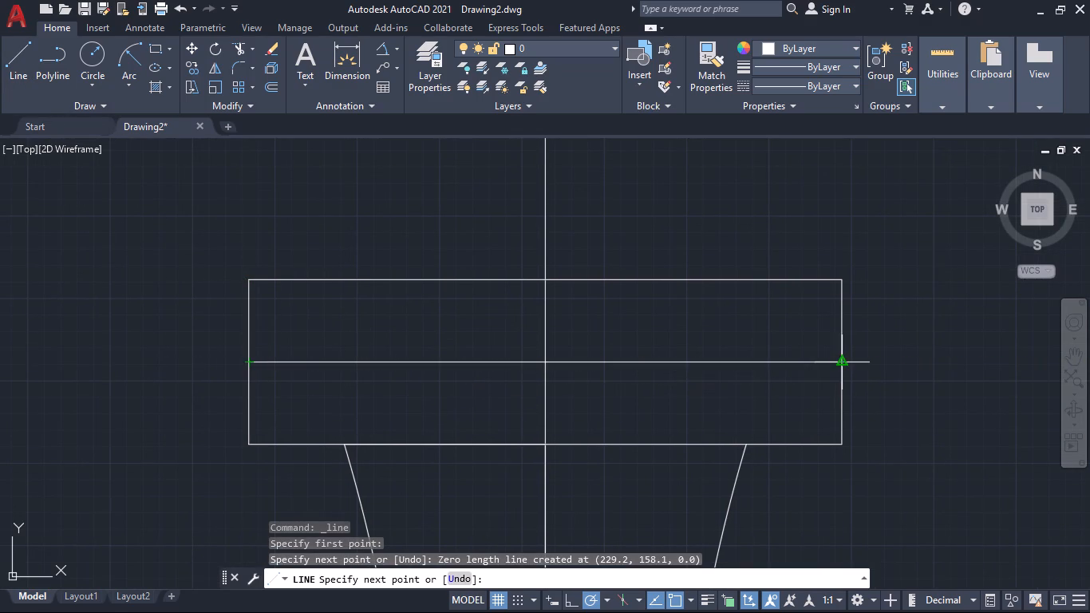
click(847, 362)
key(space)
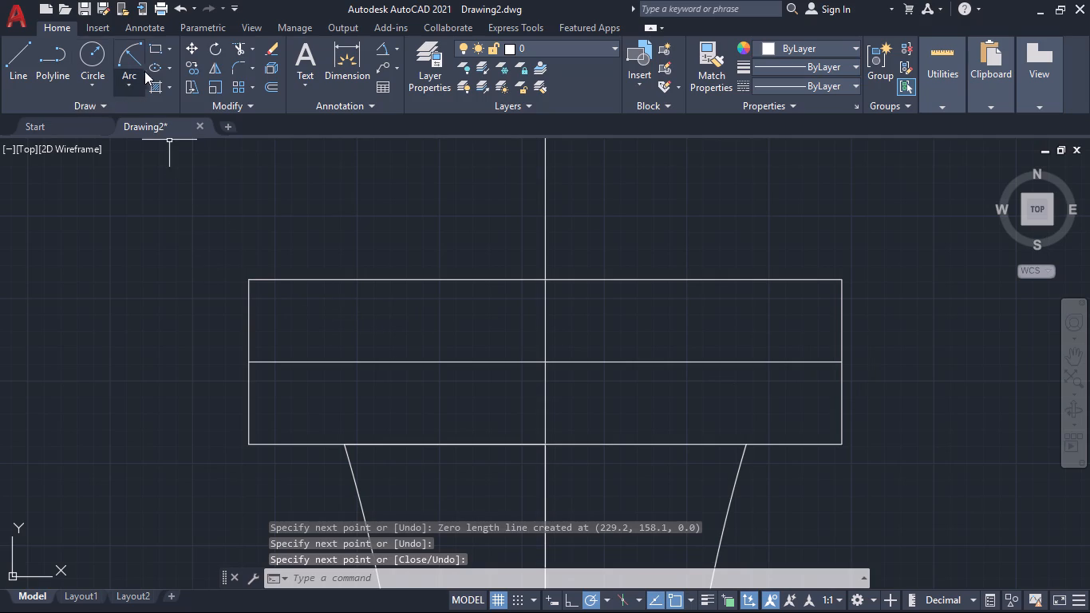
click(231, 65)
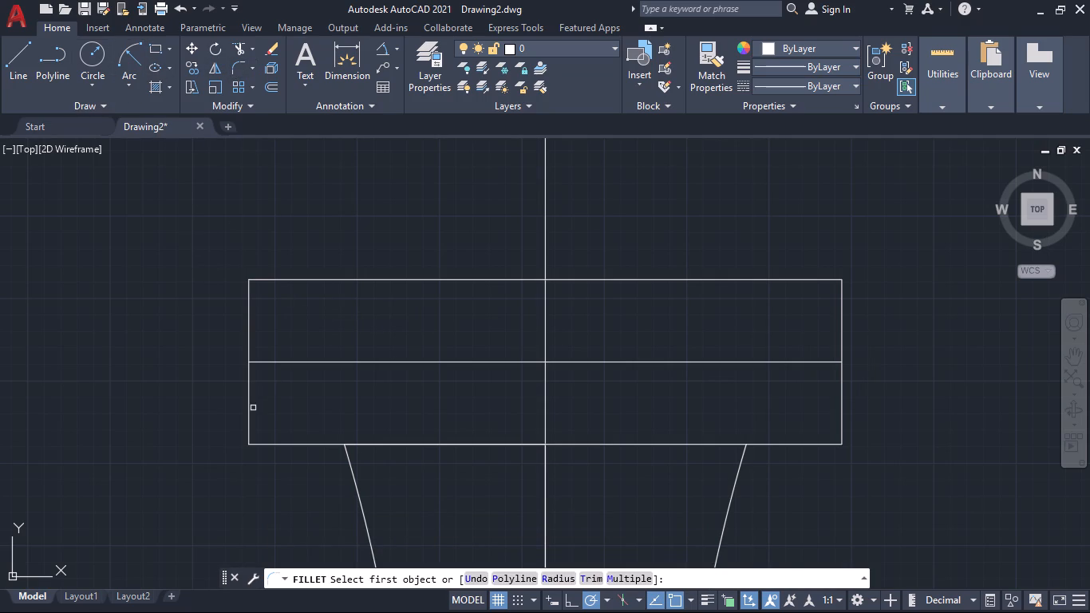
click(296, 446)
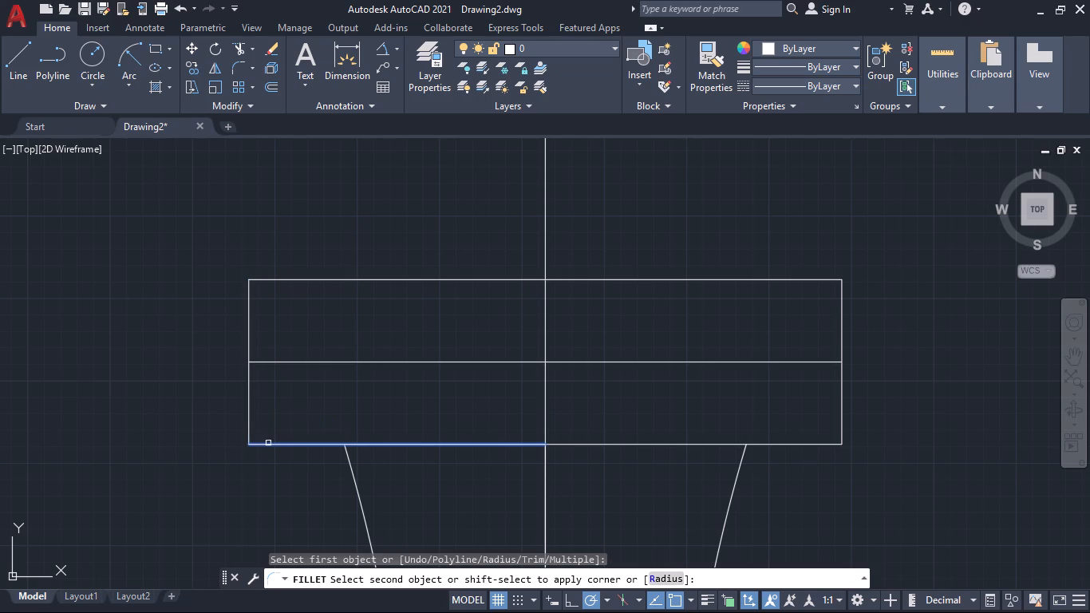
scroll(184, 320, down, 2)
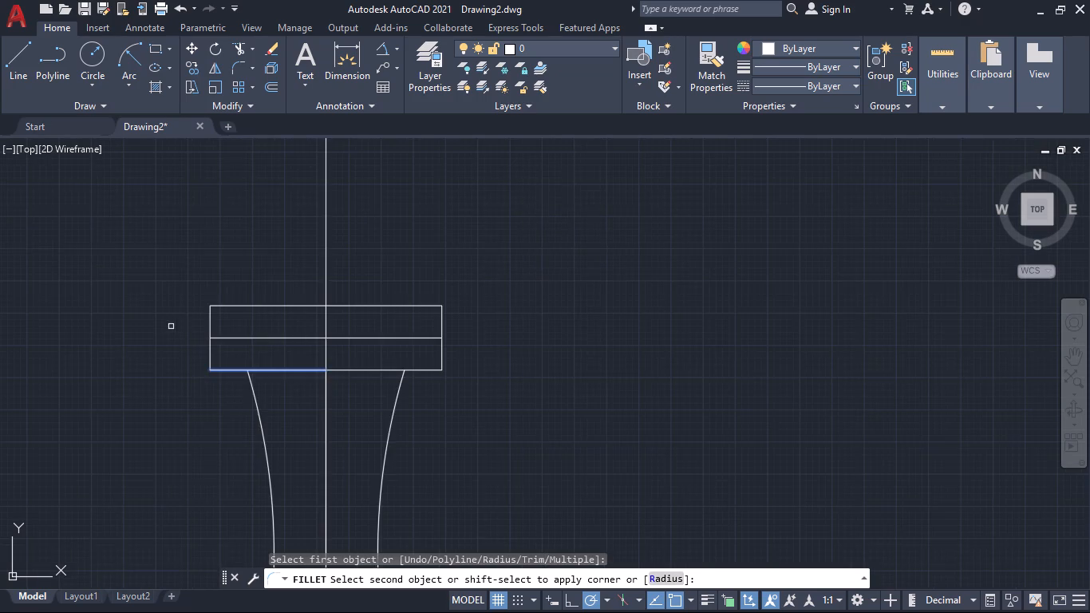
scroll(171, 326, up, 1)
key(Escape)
Draw a vertical line from the top end of the body's left arc up to the collar's top edge.
middle_drag(164, 385, 230, 366)
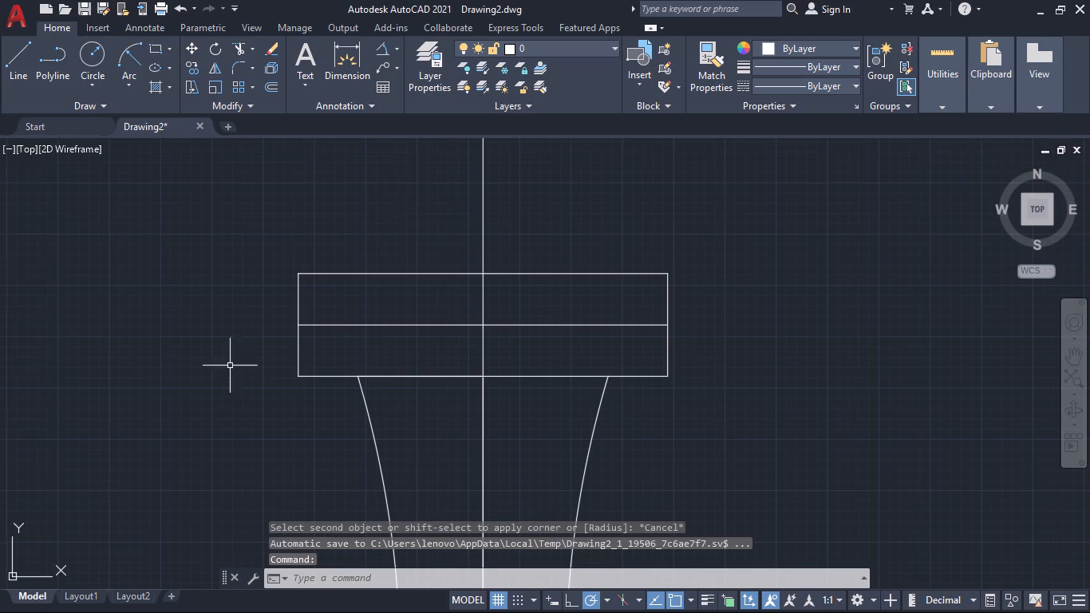
click(21, 57)
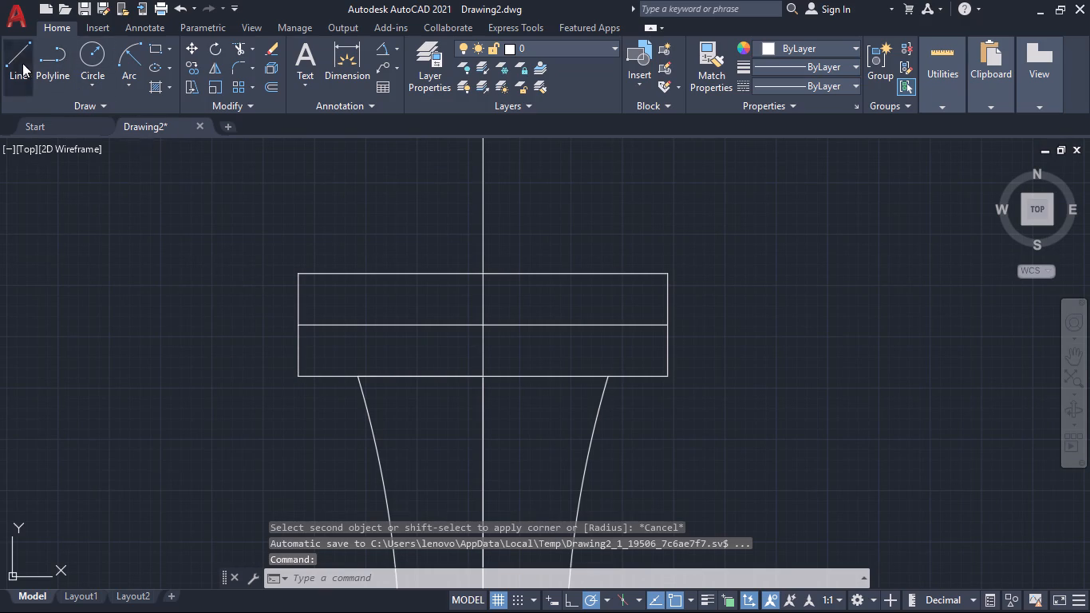
click(359, 376)
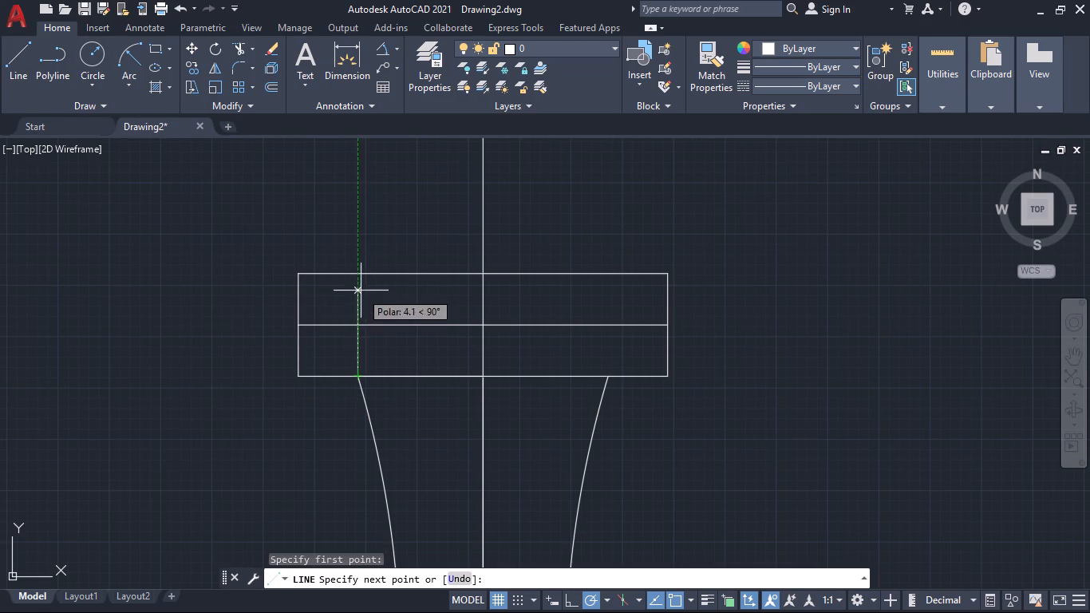
click(359, 276)
key(space)
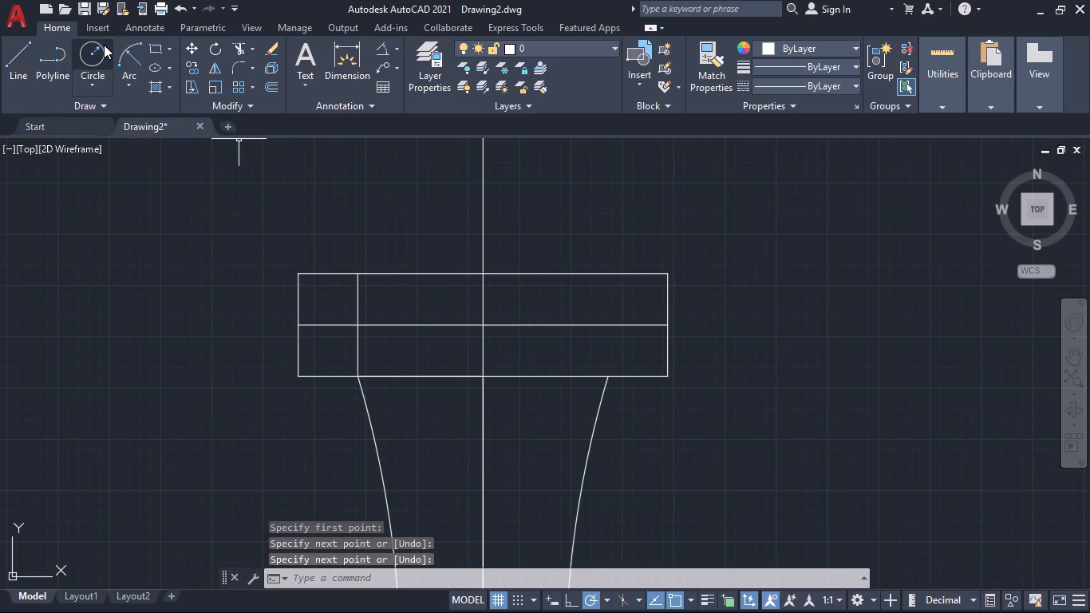
Draw a circle centred where the collar's vertical and horizontal lines cross, passing through the vertical line's lower end.
click(90, 52)
click(359, 325)
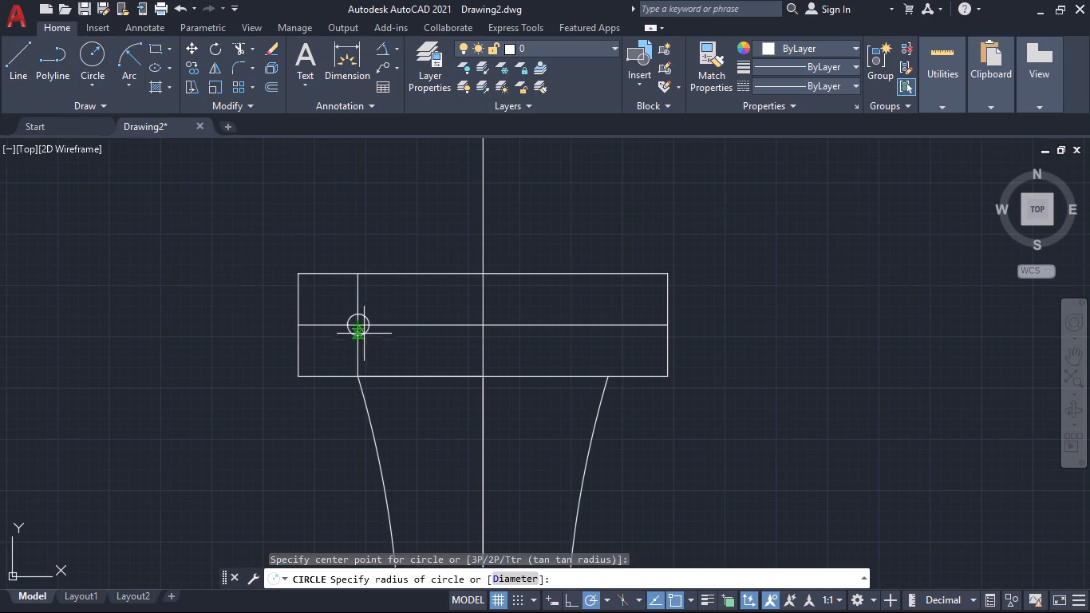
click(360, 375)
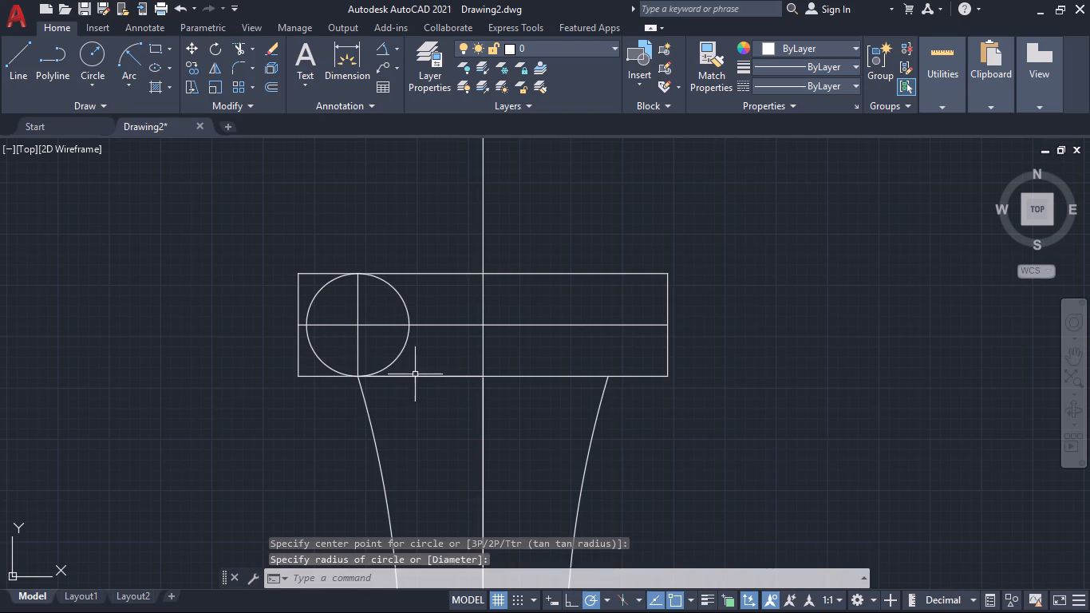
Trim the collar's left corners and midline stub outside the circle, plus the circle's lower-right quarter and the vertical line's lower half.
middle_drag(426, 358, 383, 389)
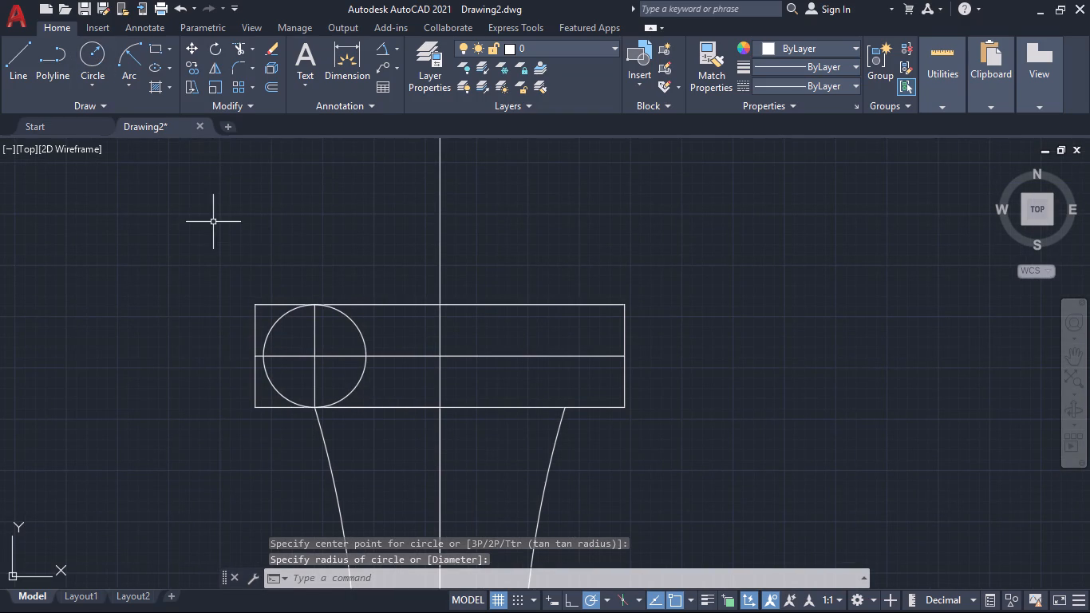
text(TR)
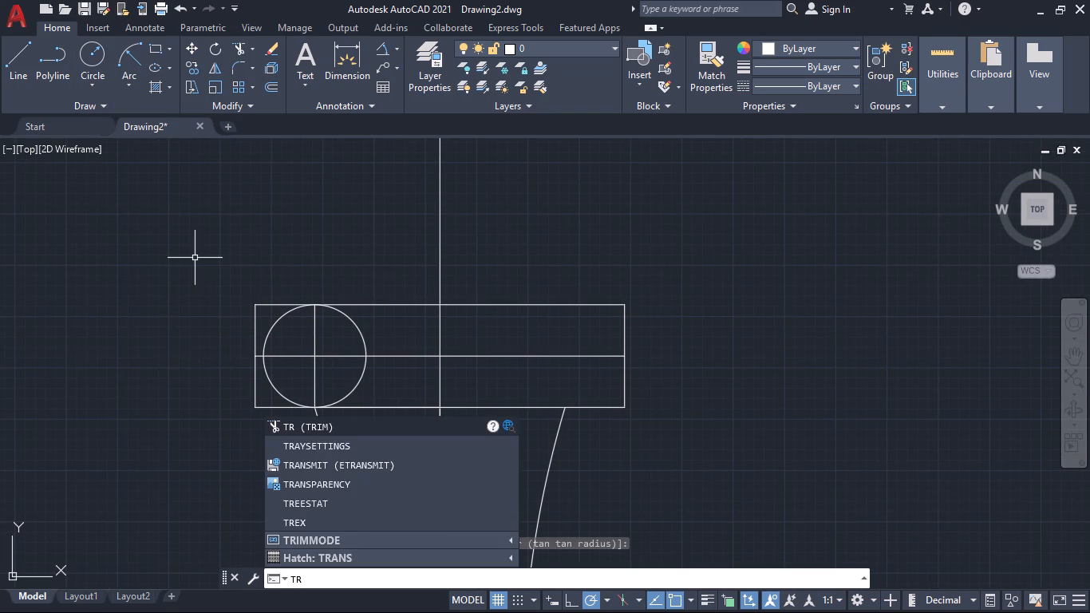
key(Return)
click(286, 283)
click(244, 354)
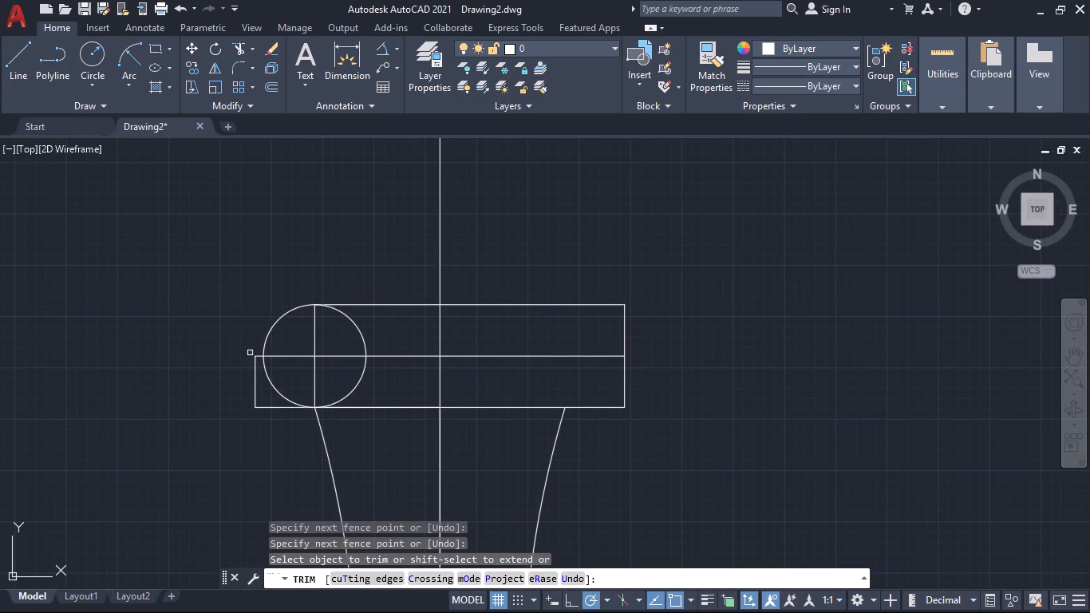
double_click(251, 350)
click(274, 411)
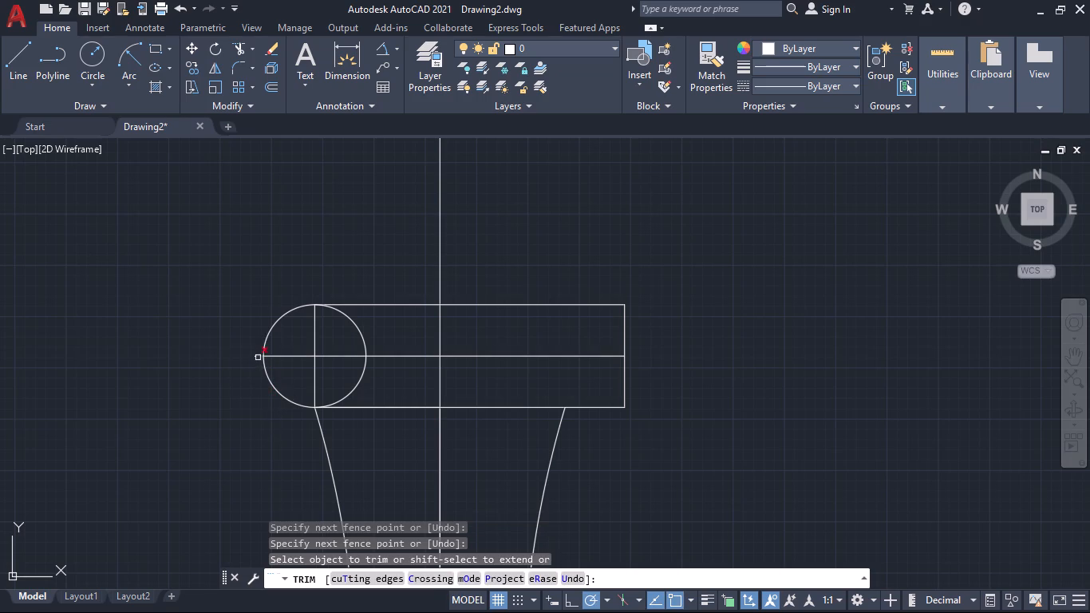
click(258, 358)
click(306, 371)
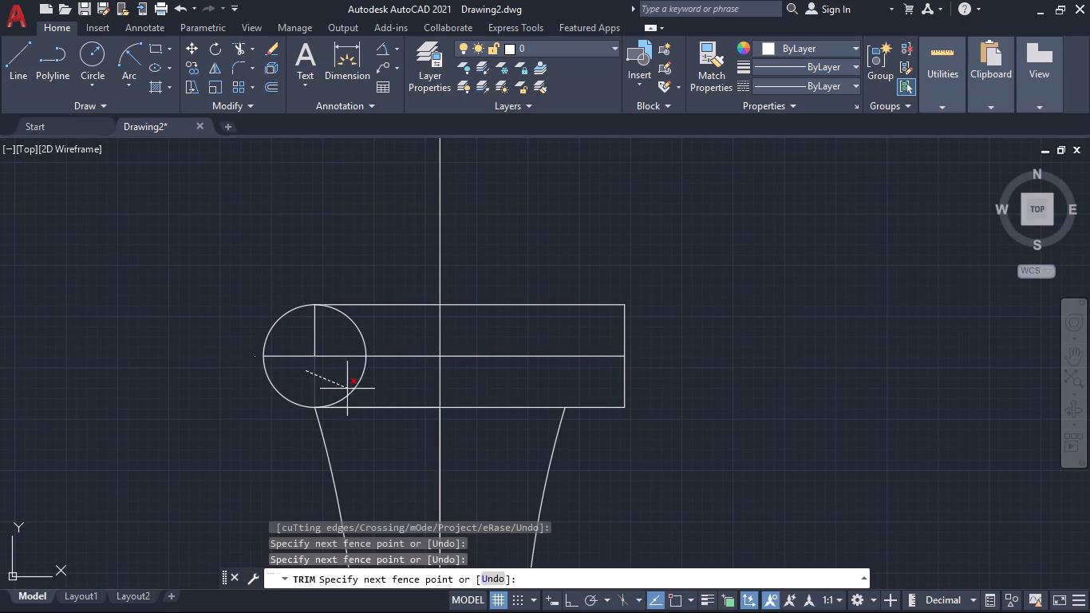
click(367, 392)
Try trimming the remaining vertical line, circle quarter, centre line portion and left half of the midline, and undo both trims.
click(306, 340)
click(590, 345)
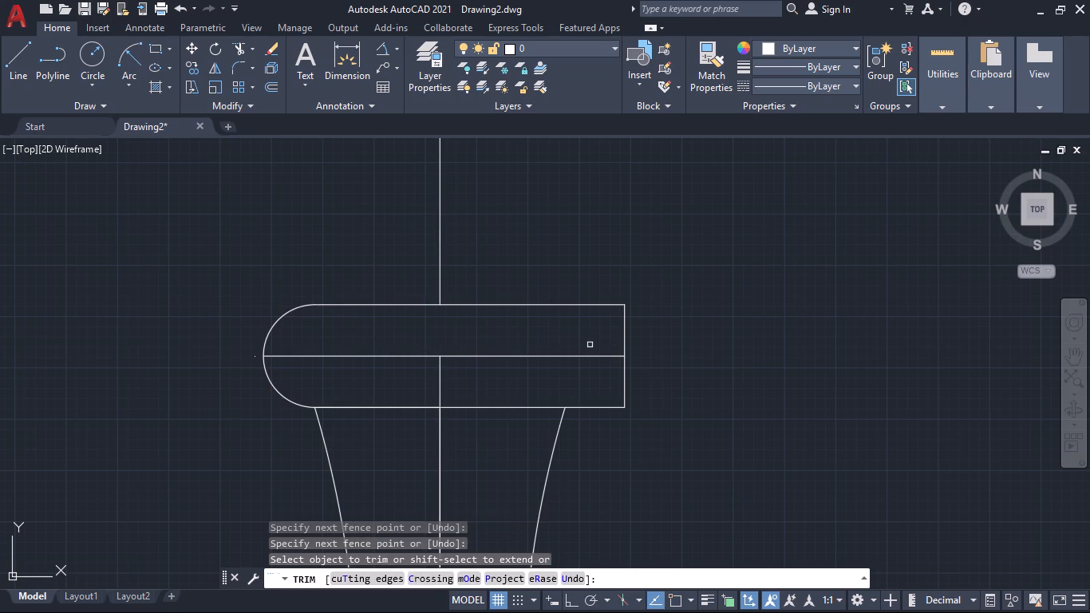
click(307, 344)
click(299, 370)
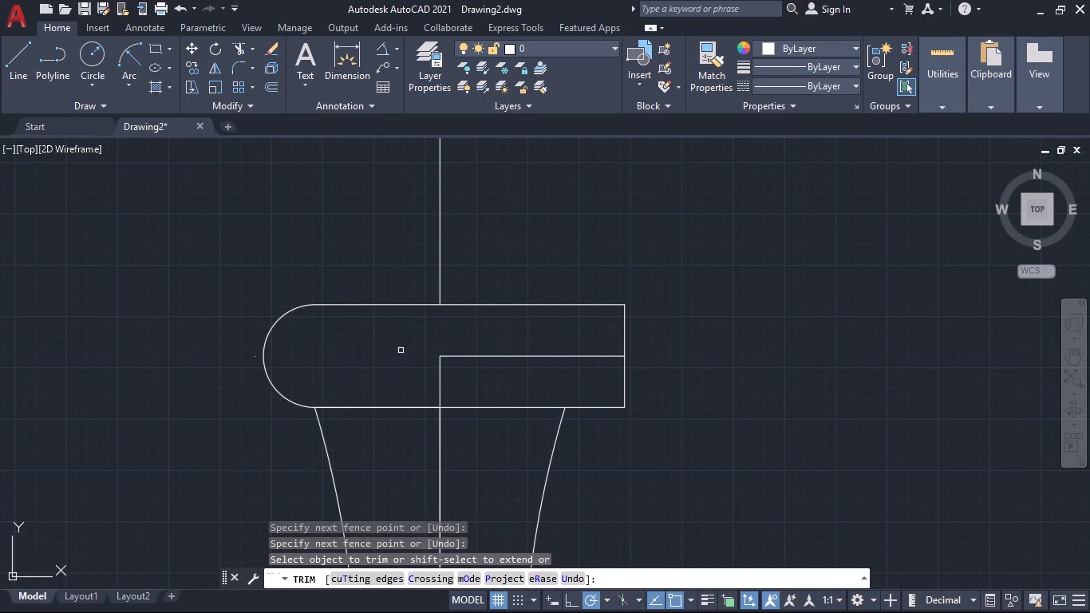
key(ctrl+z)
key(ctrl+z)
Trim the vertical line and inner circle quarter inside the collar's rounded left end, and try trimming the tiny stub outside it.
click(393, 338)
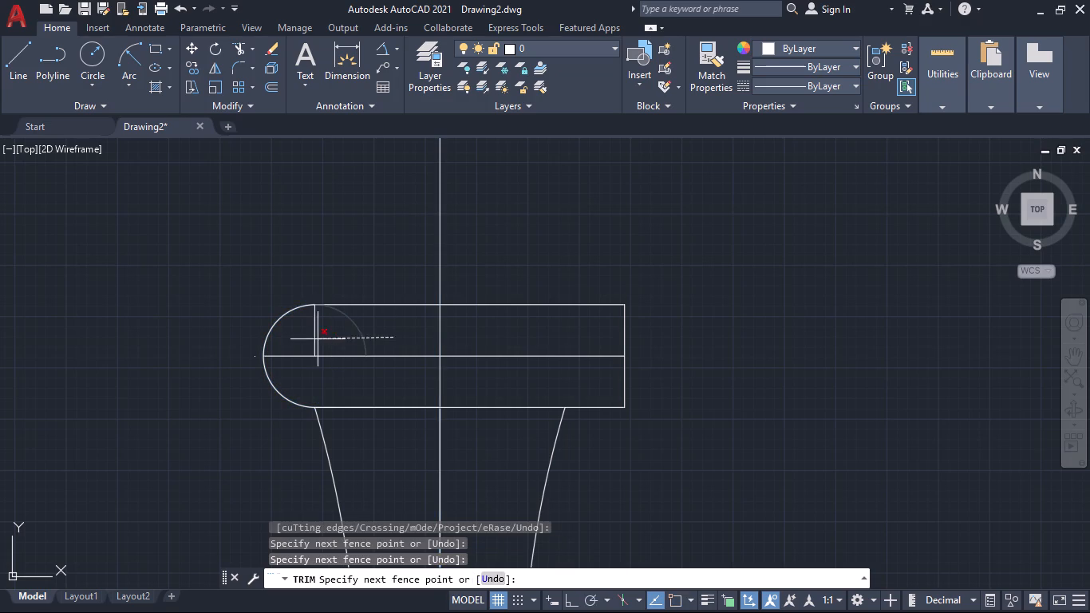
double_click(318, 339)
click(308, 338)
click(338, 334)
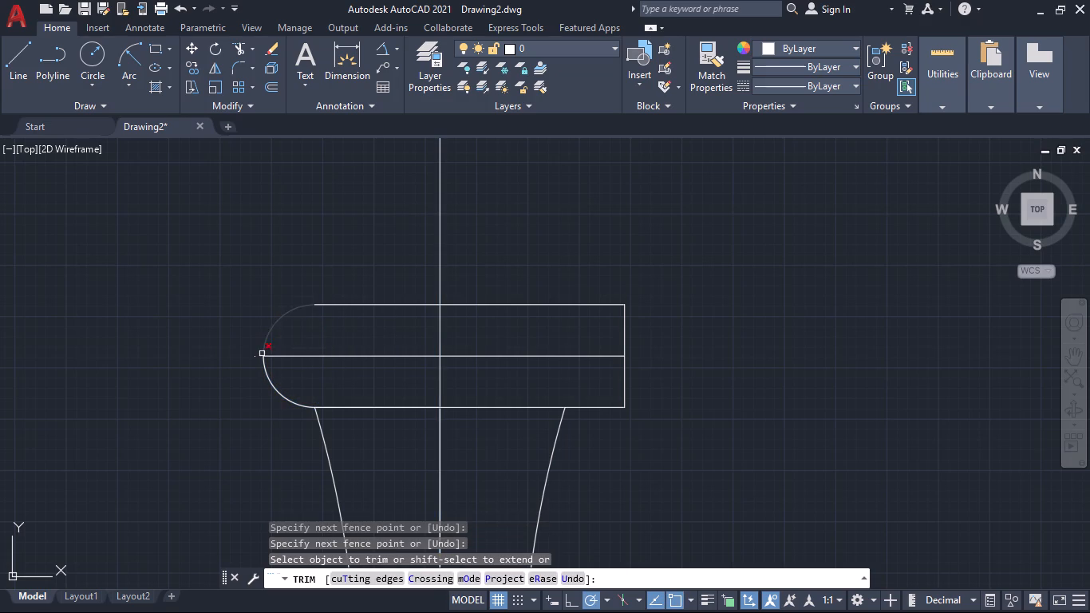
click(256, 356)
click(258, 367)
click(252, 347)
Trim away the collar's top edge, midline, right side and overhanging bottom edge to the right of the centre line and body.
click(618, 449)
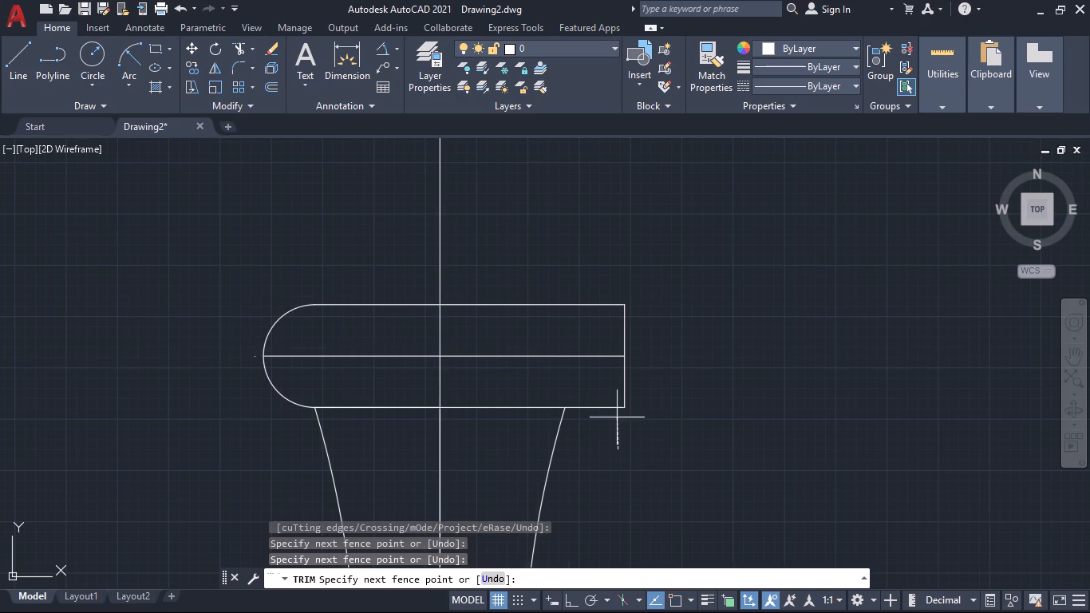
click(607, 274)
click(607, 301)
click(669, 420)
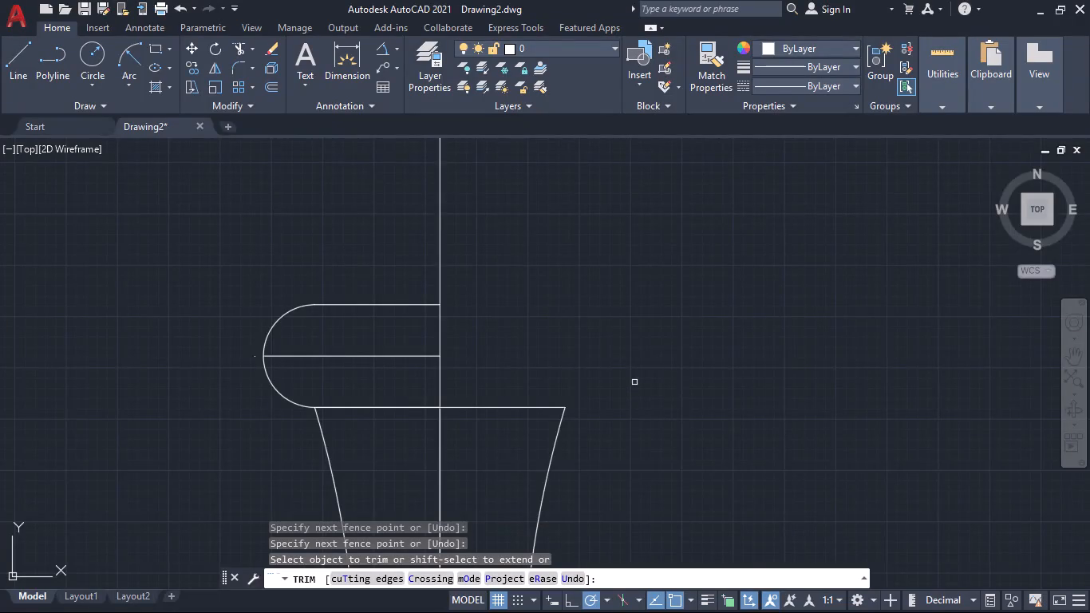
Erase the tiny leftover stub just outside the collar's rounded left end.
middle_drag(665, 389, 800, 386)
key(Escape)
click(376, 332)
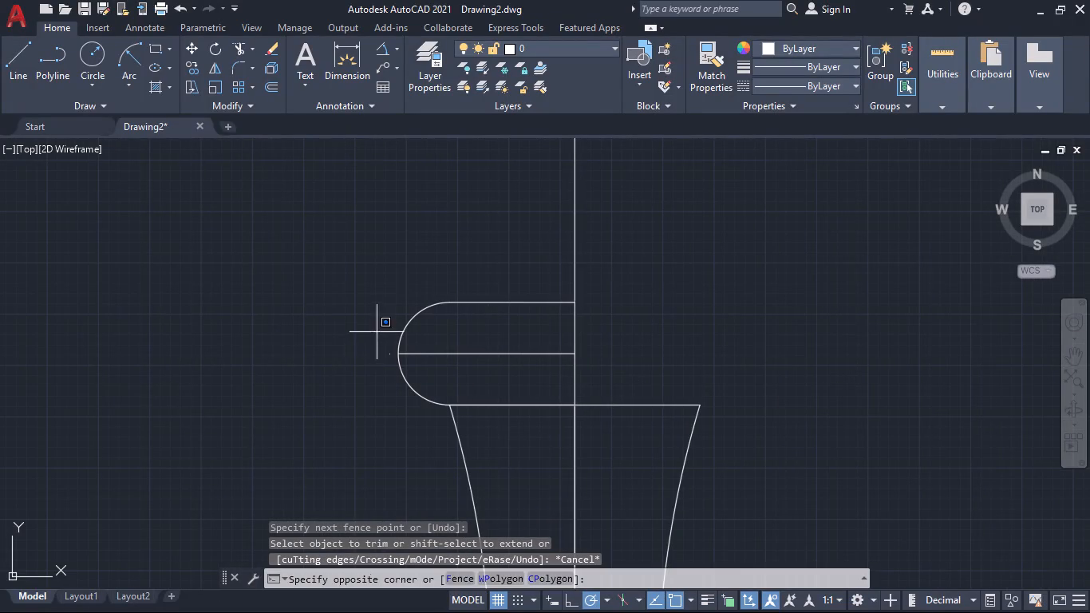
click(398, 385)
key(Delete)
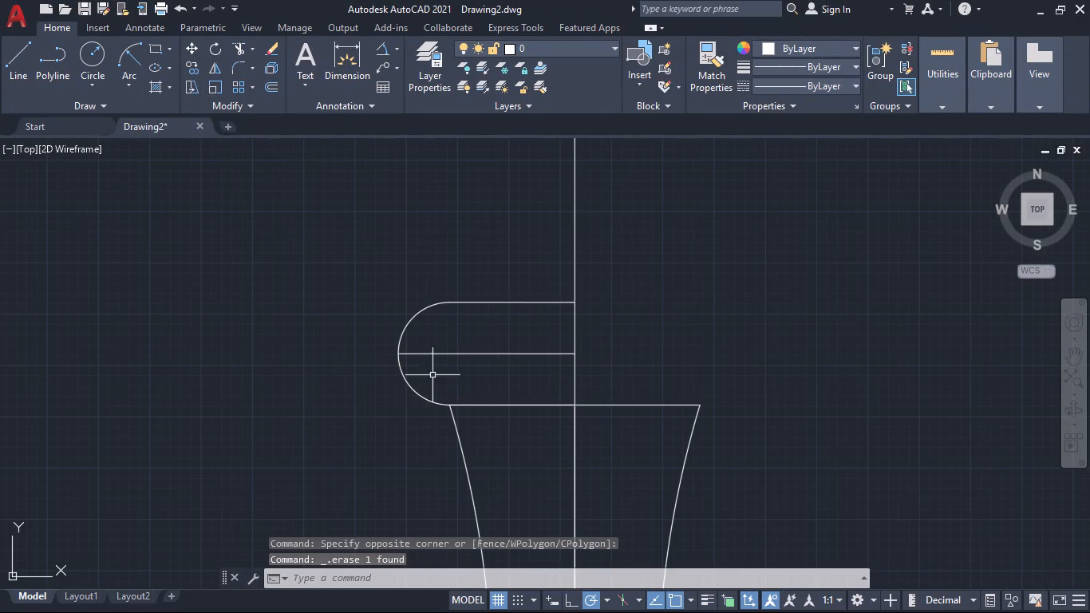
Mirror the collar's left end arc about the vertical centre line, keeping the original.
click(393, 275)
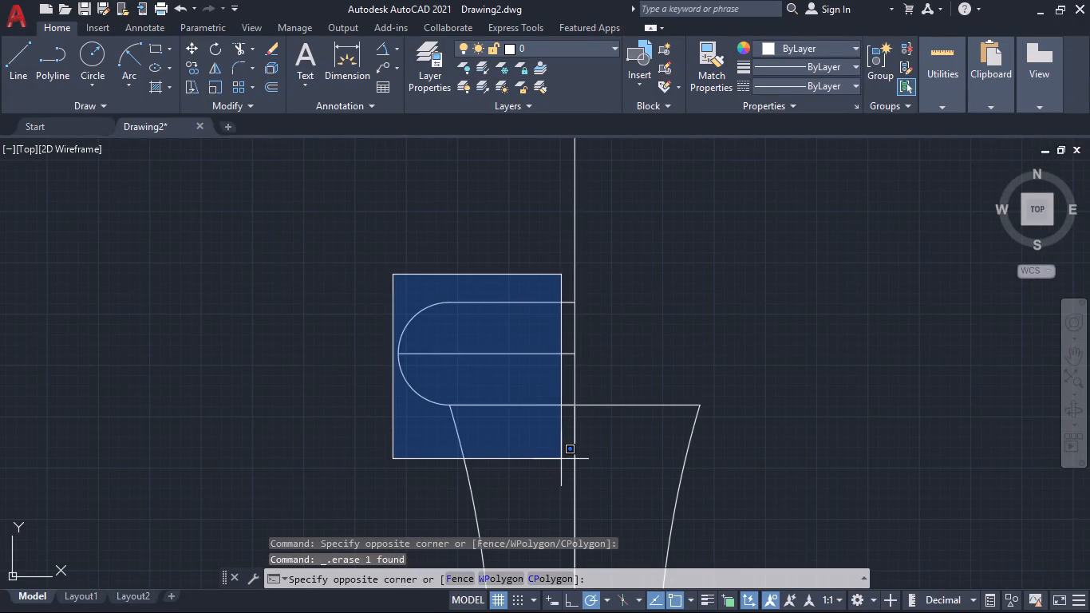
click(561, 459)
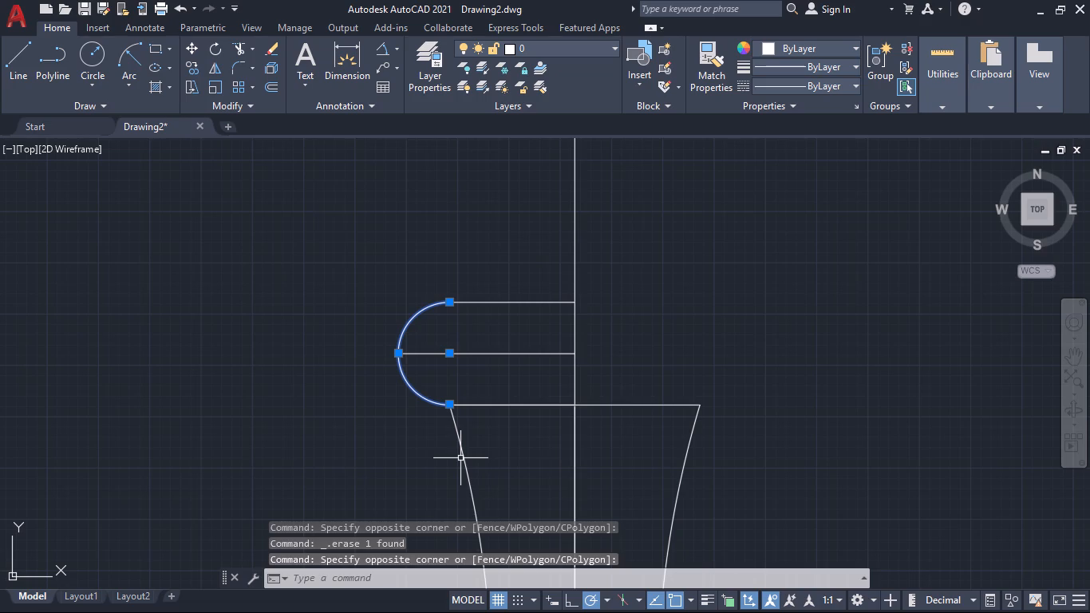
text(MI)
key(Return)
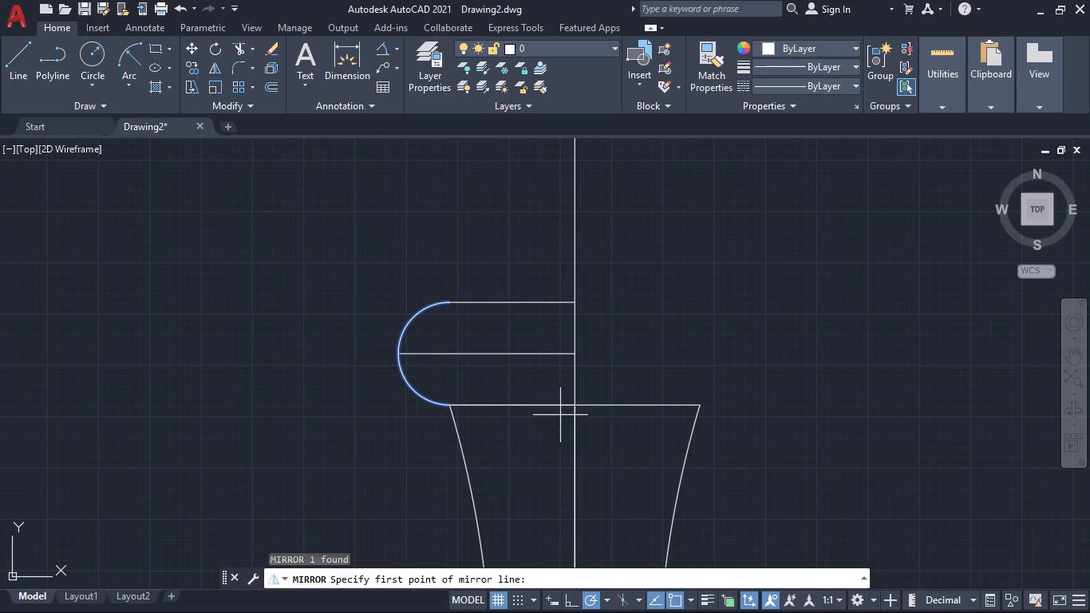
click(571, 404)
click(571, 352)
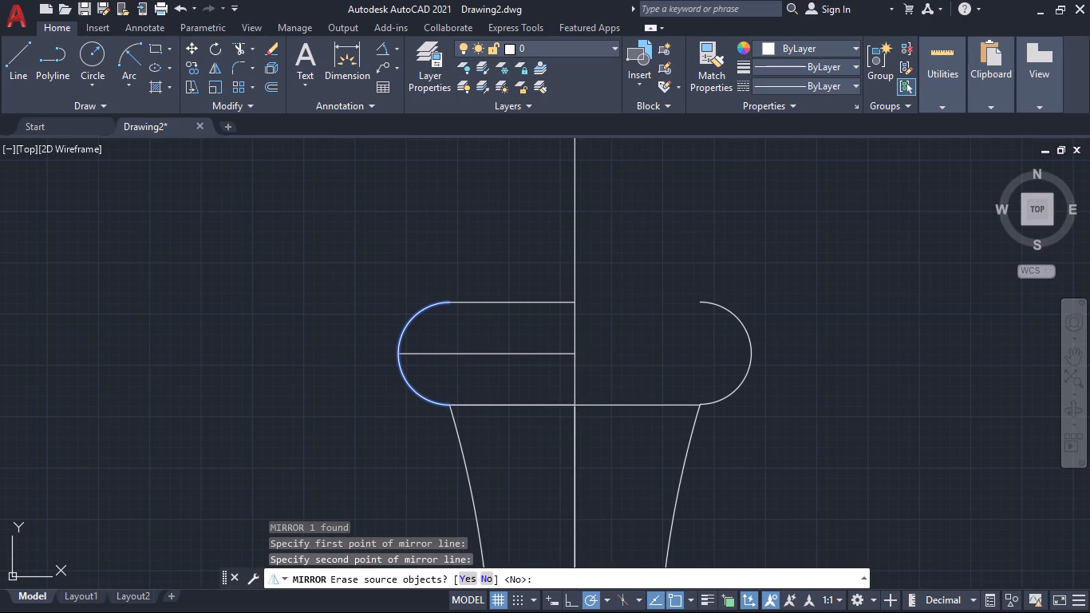
key(Return)
Mirror the left half of the collar's top edge about the vertical centre line, keeping the original.
click(532, 313)
click(485, 265)
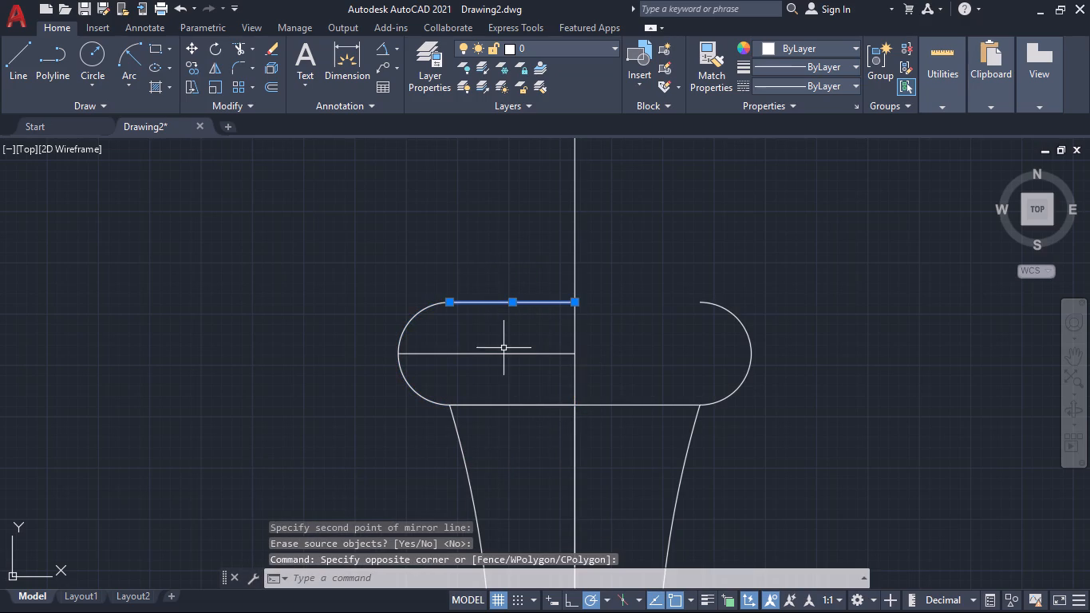
text(MI)
key(Return)
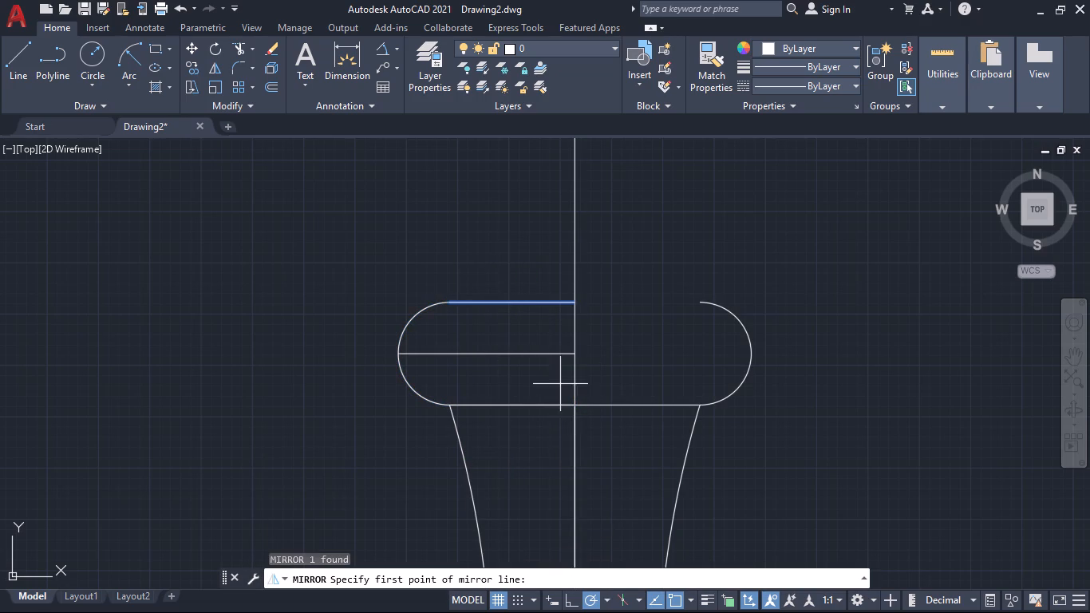
click(576, 409)
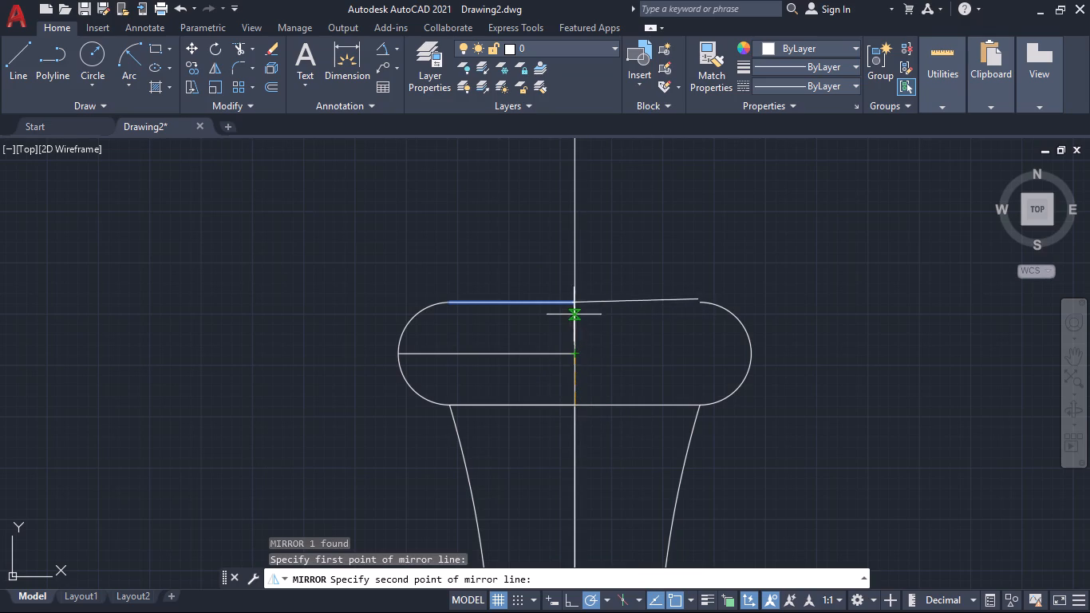
click(574, 303)
key(Return)
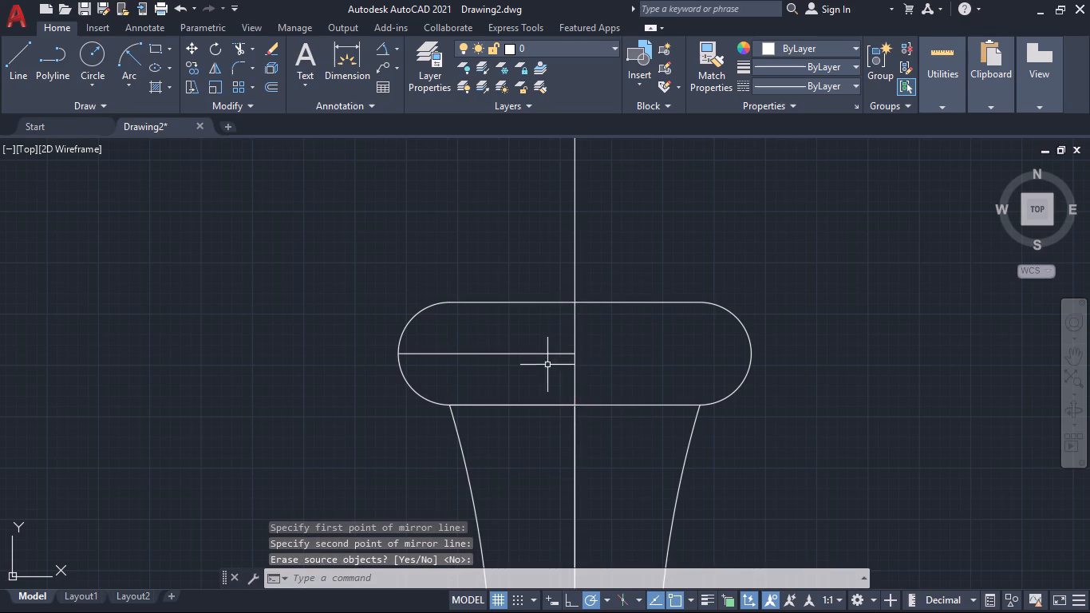
Erase the remaining horizontal midline inside the left half of the collar.
click(538, 356)
key(Delete)
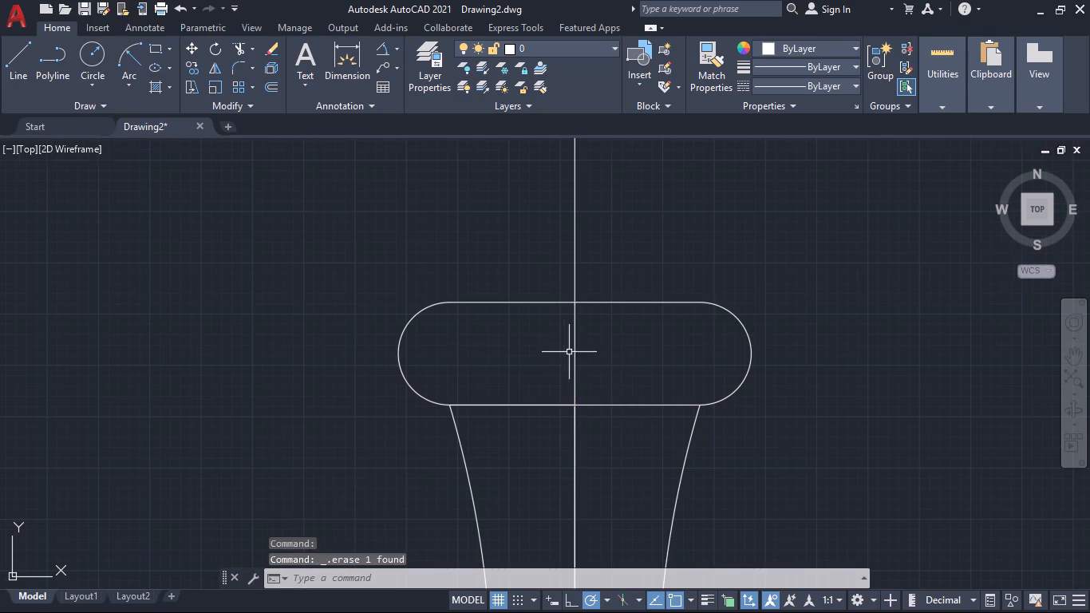
Examine the whole bishop profile, its collar and the space along the centre line above it.
scroll(572, 362, down, 4)
middle_drag(669, 423, 685, 343)
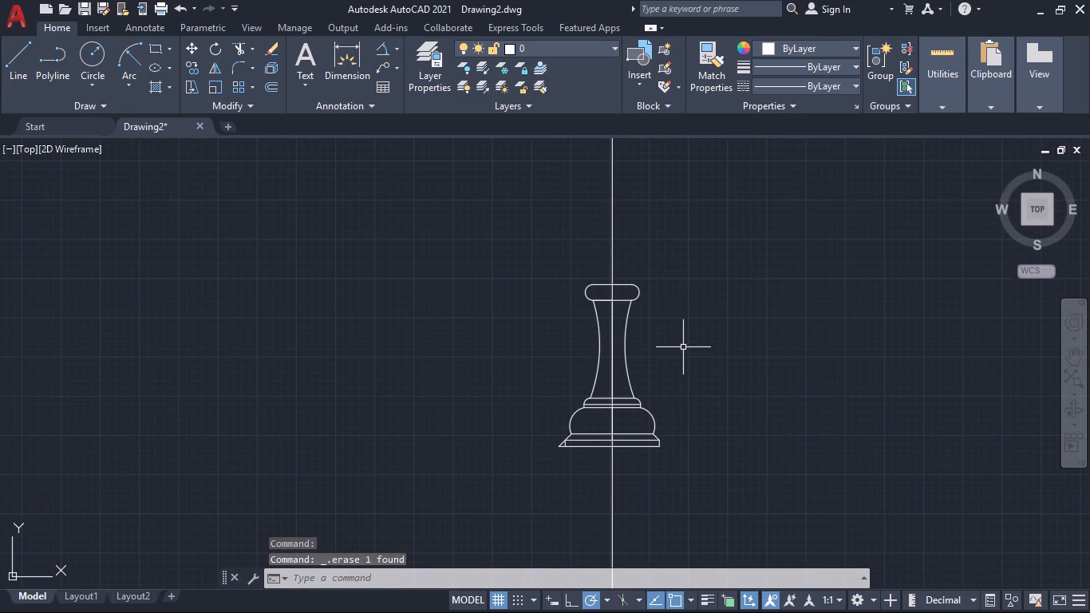
middle_drag(680, 350, 694, 433)
scroll(693, 433, down, 1)
middle_drag(677, 421, 685, 453)
scroll(659, 430, up, 4)
middle_drag(615, 427, 602, 423)
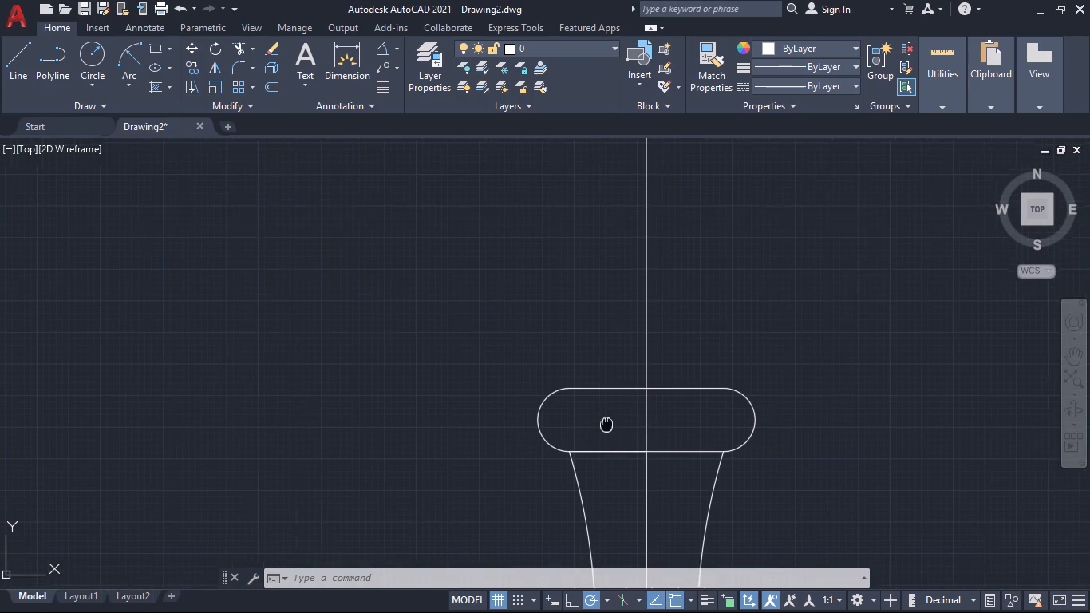
middle_drag(602, 423, 586, 421)
middle_drag(555, 416, 468, 381)
scroll(469, 381, up, 1)
middle_drag(483, 390, 448, 355)
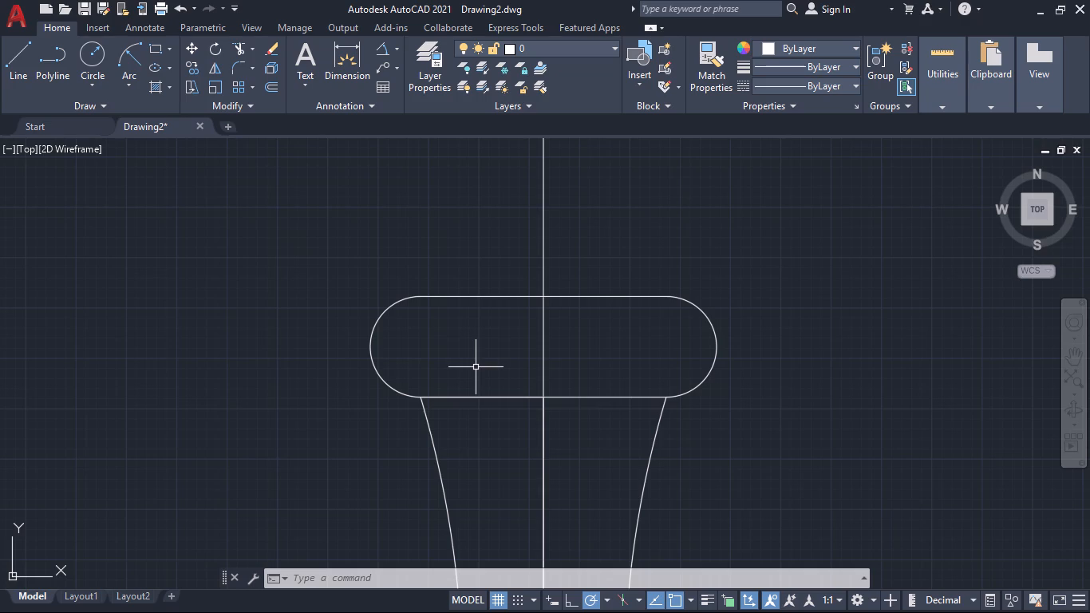
scroll(487, 367, down, 2)
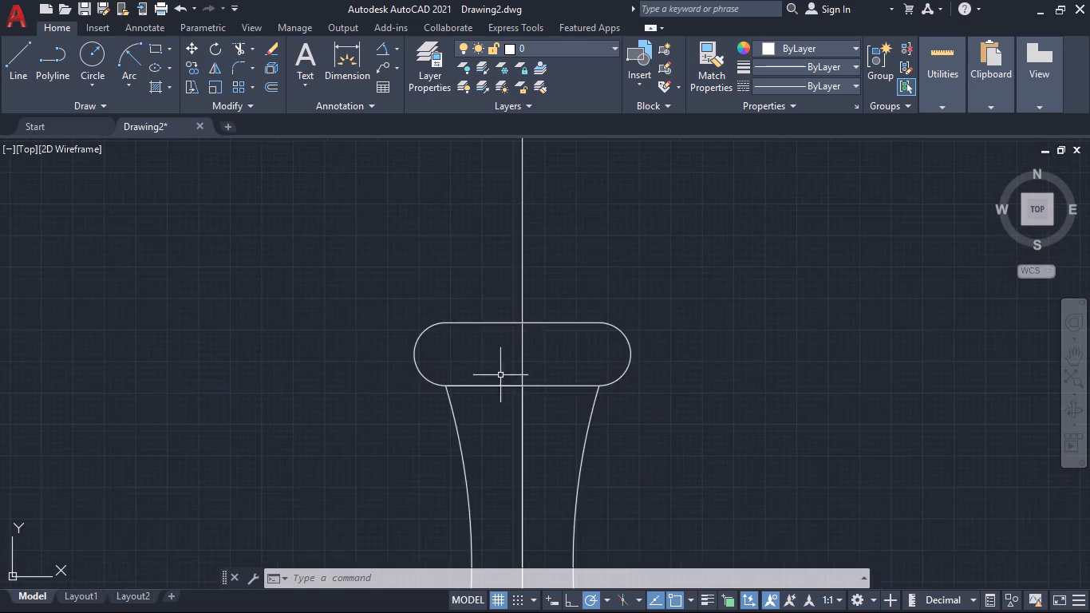
scroll(502, 376, down, 2)
middle_drag(624, 409, 623, 379)
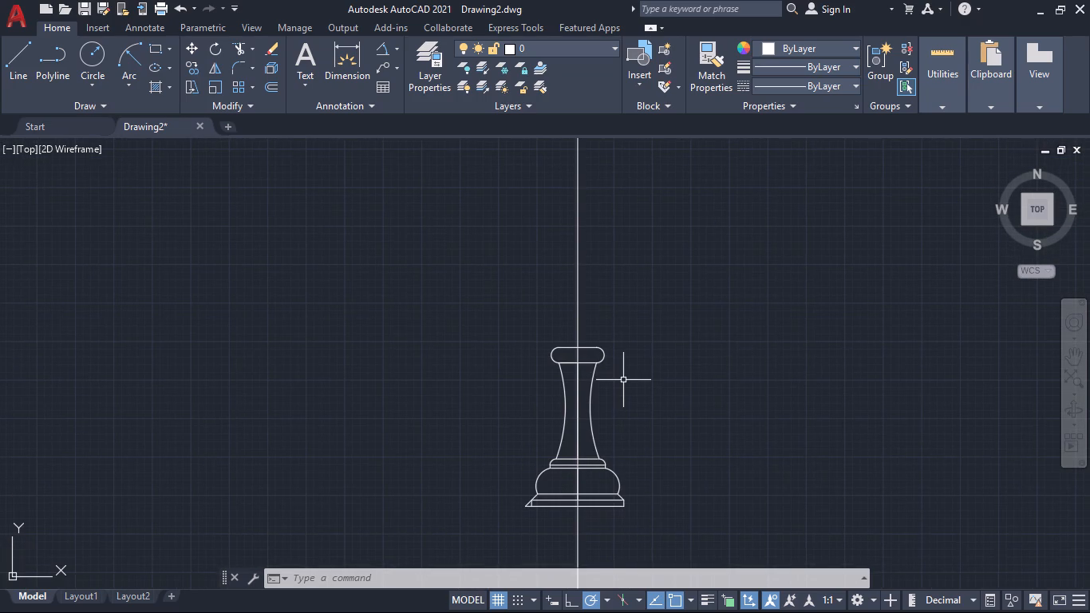
middle_drag(625, 384, 629, 428)
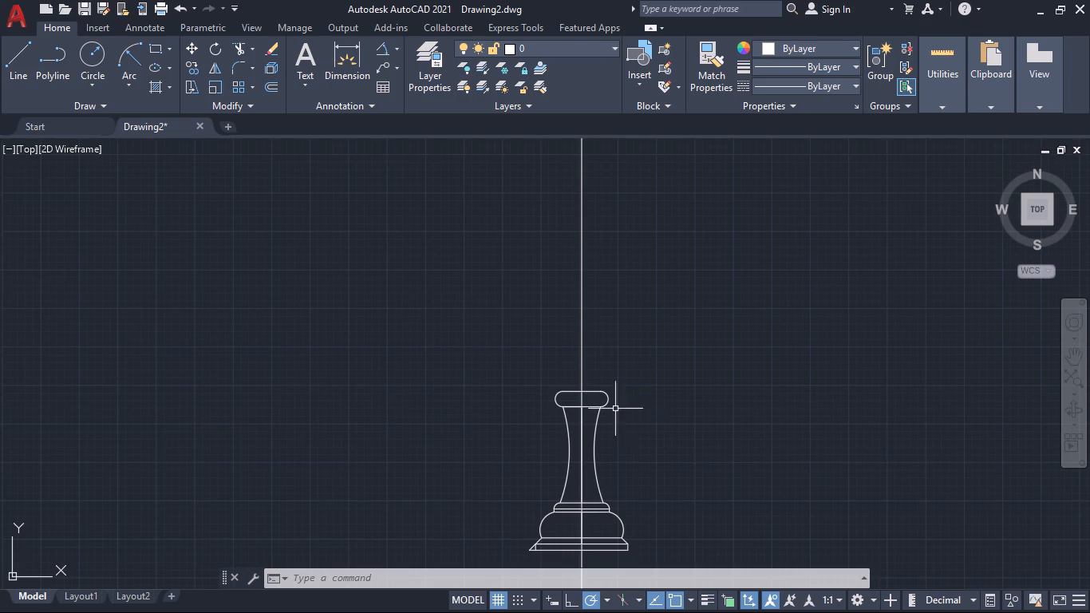
scroll(586, 404, up, 4)
middle_drag(585, 404, 582, 366)
scroll(705, 405, down, 2)
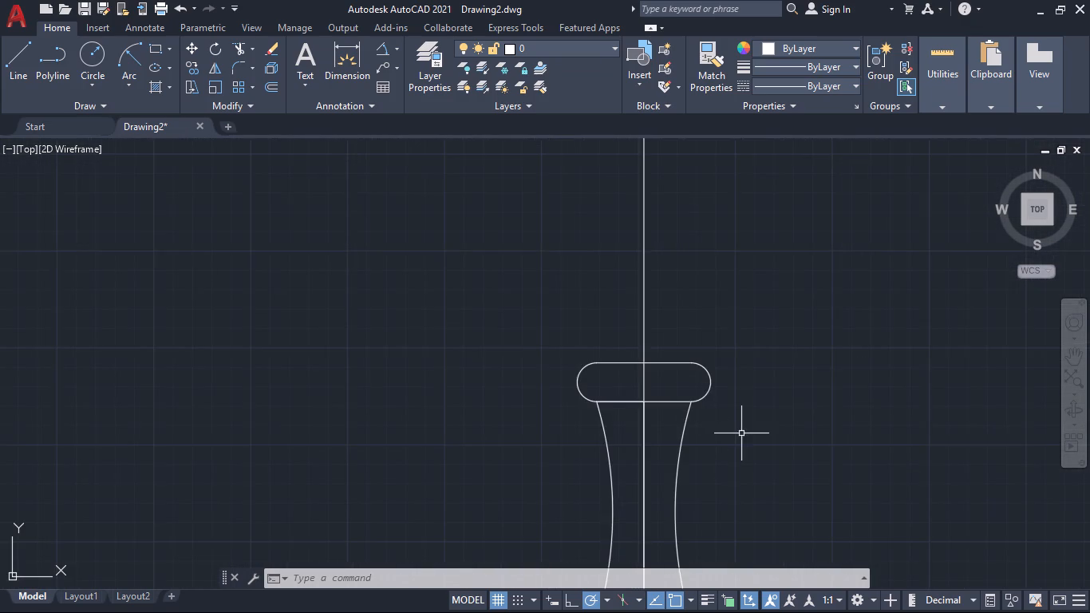
middle_drag(742, 433, 701, 494)
middle_drag(705, 499, 721, 545)
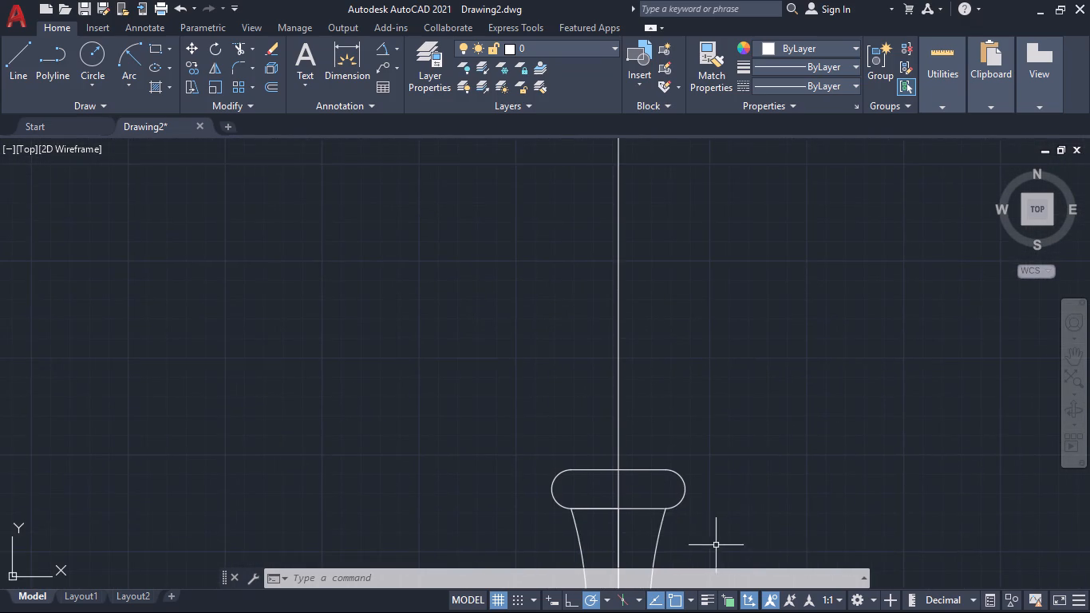
Draw a 16.5 mm line straight up the centre line from the middle of the collar's top edge.
scroll(644, 520, up, 2)
middle_drag(634, 472, 662, 535)
middle_drag(665, 525, 671, 537)
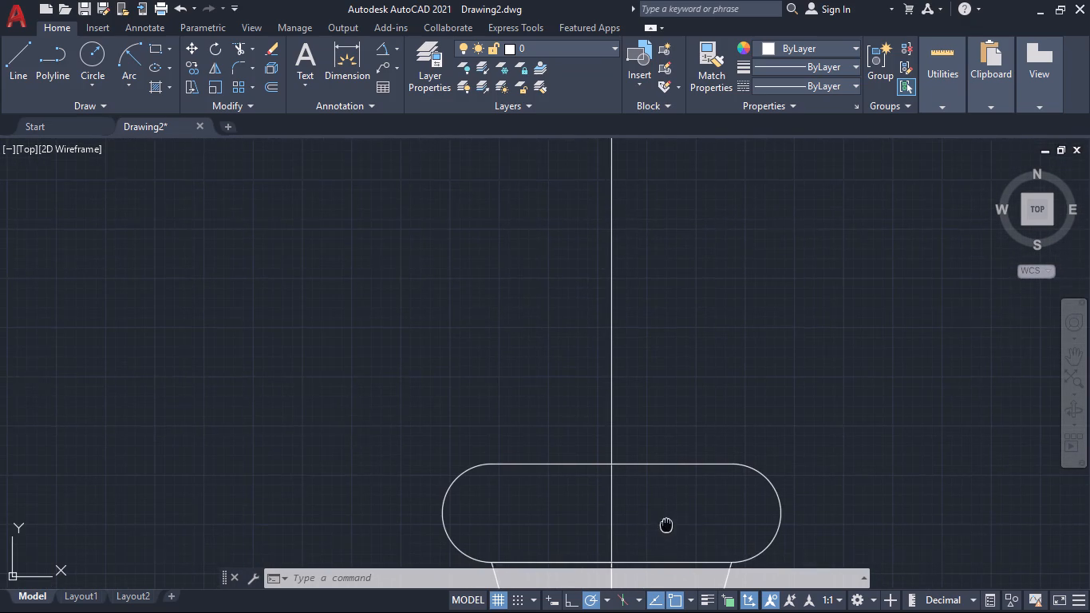
middle_drag(671, 537, 677, 556)
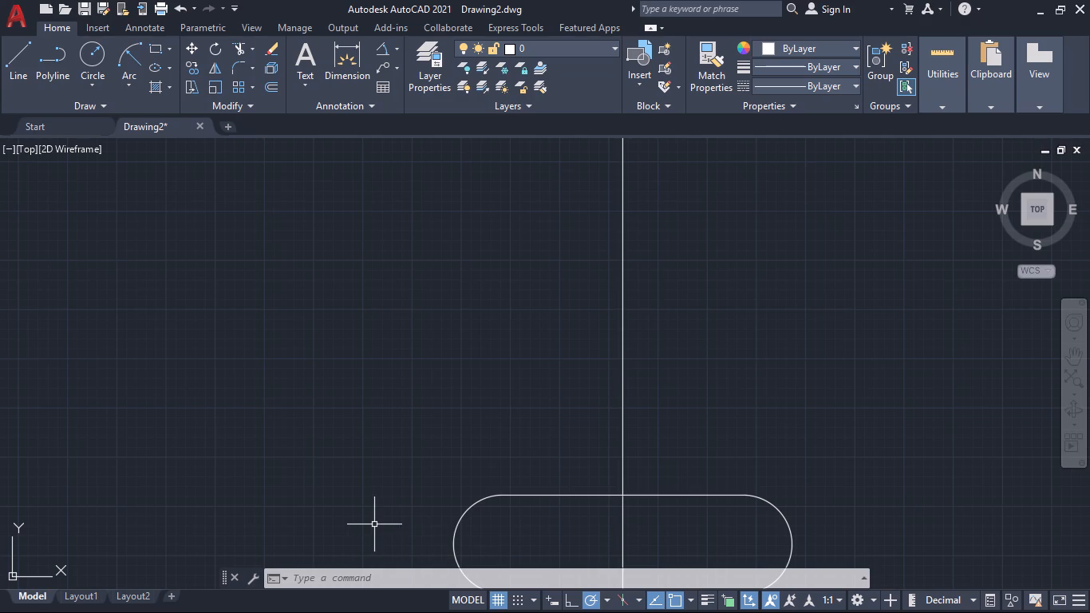
drag(22, 54, 27, 61)
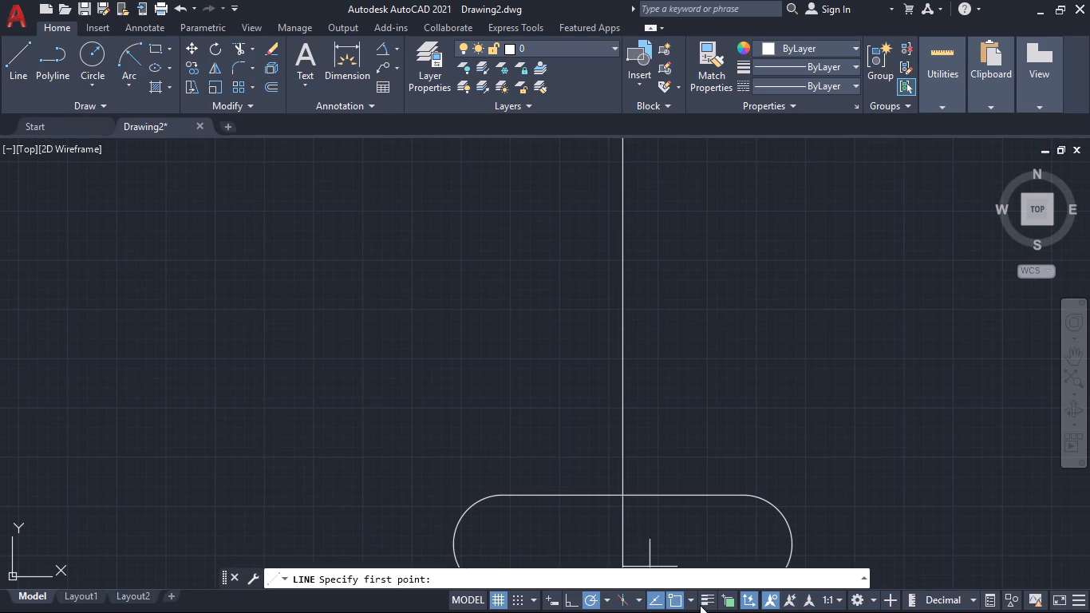
click(626, 497)
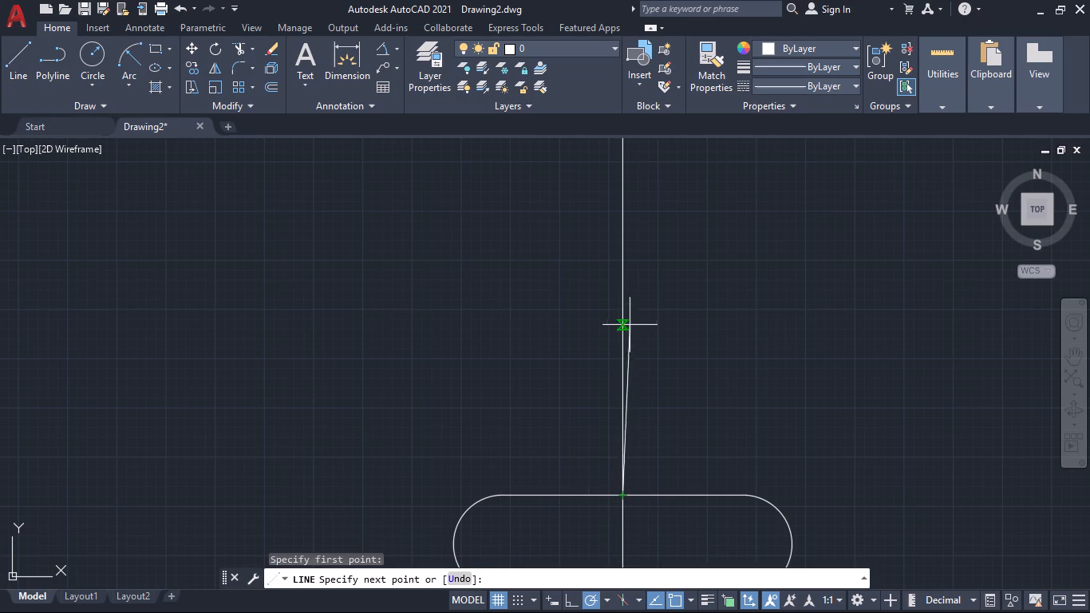
text(16.5)
key(Return)
Add a short horizontal line to the right from the upper end of the 16.5 mm line.
scroll(790, 319, down, 2)
scroll(852, 295, down, 1)
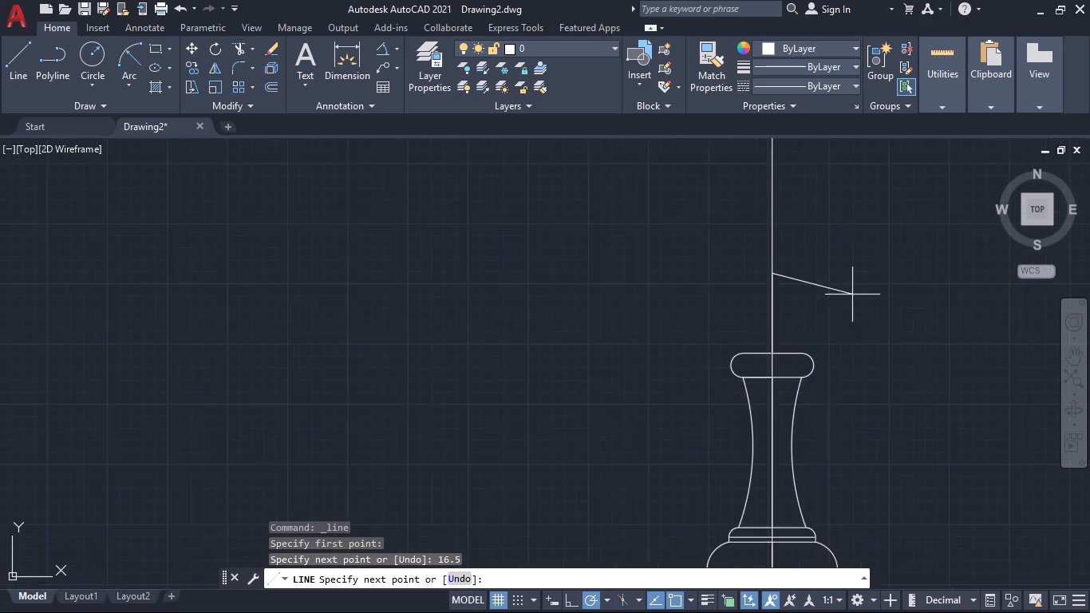
scroll(852, 295, down, 2)
middle_drag(857, 287, 686, 364)
scroll(673, 362, up, 2)
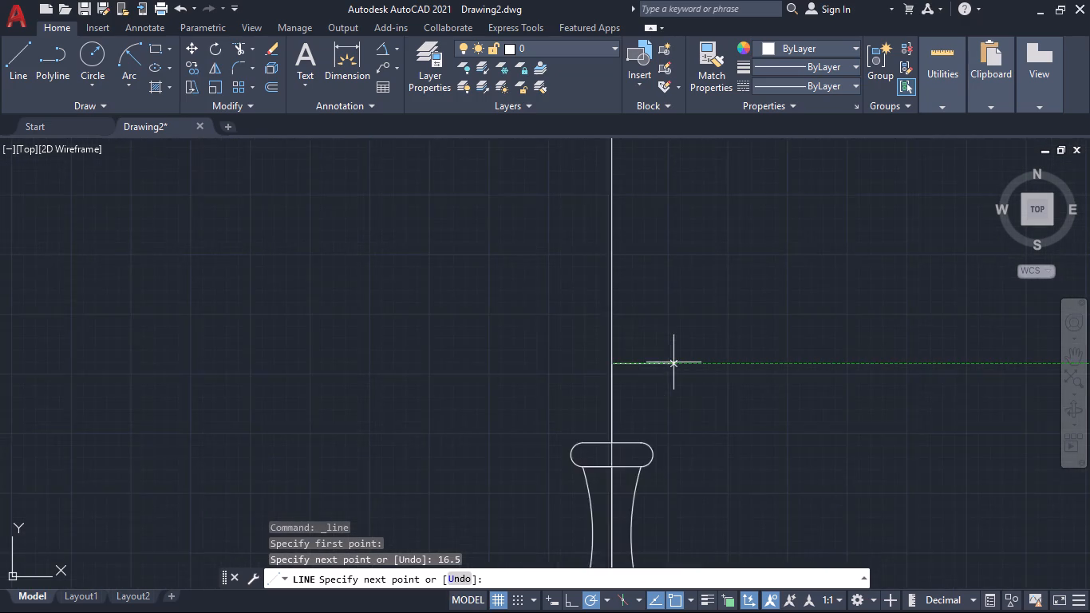
scroll(673, 362, up, 2)
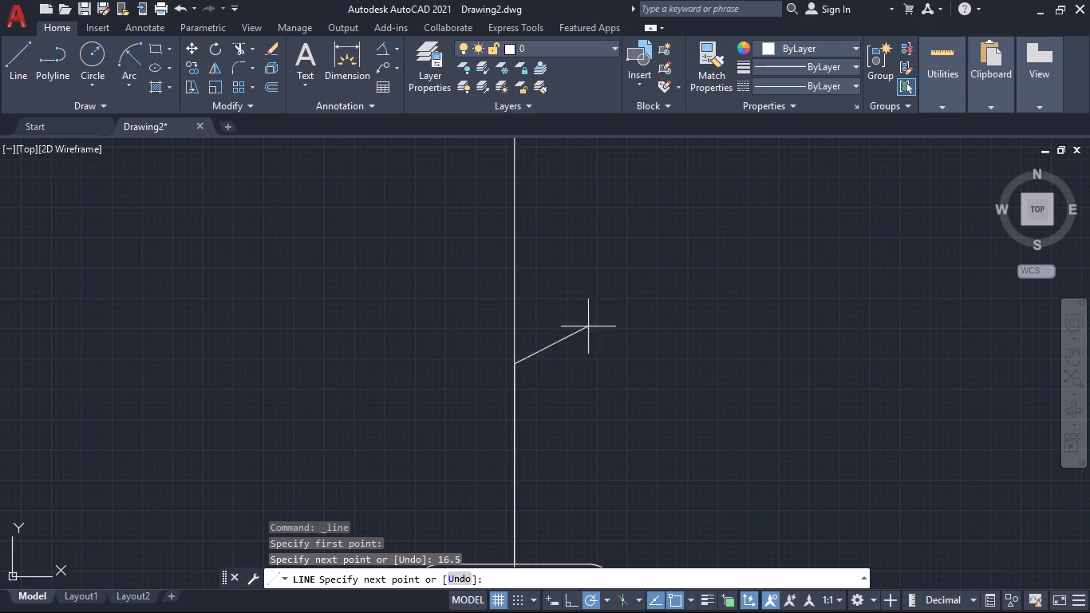
click(528, 363)
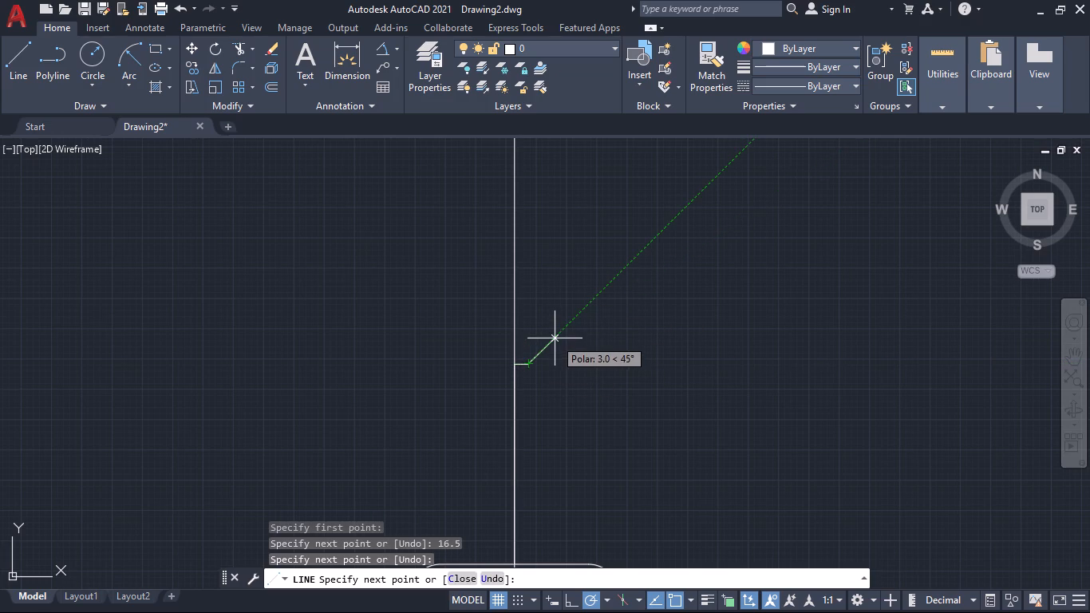
key(space)
Draw a 2 mm line up the centre line from the 16.5 mm line's upper end, finishing with a short horizontal mark to the left.
key(space)
click(511, 361)
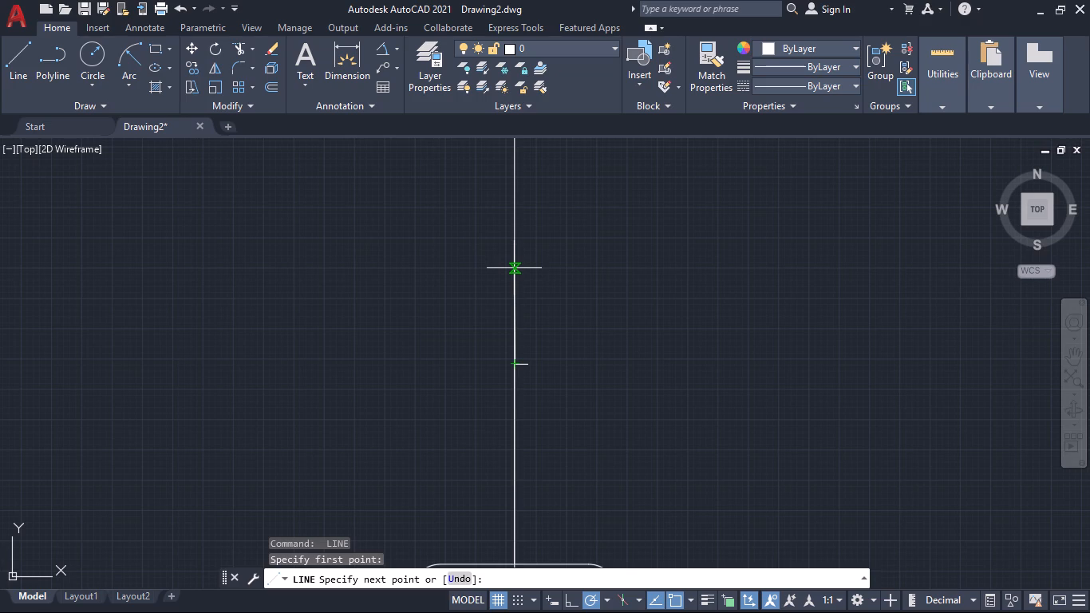
key(2)
key(Return)
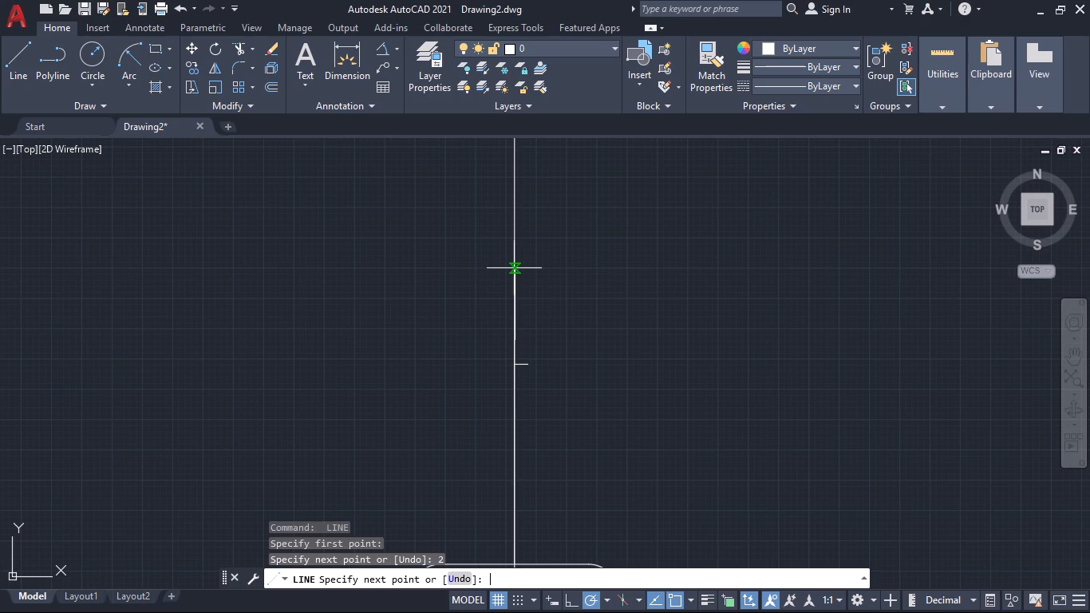
scroll(521, 333, up, 2)
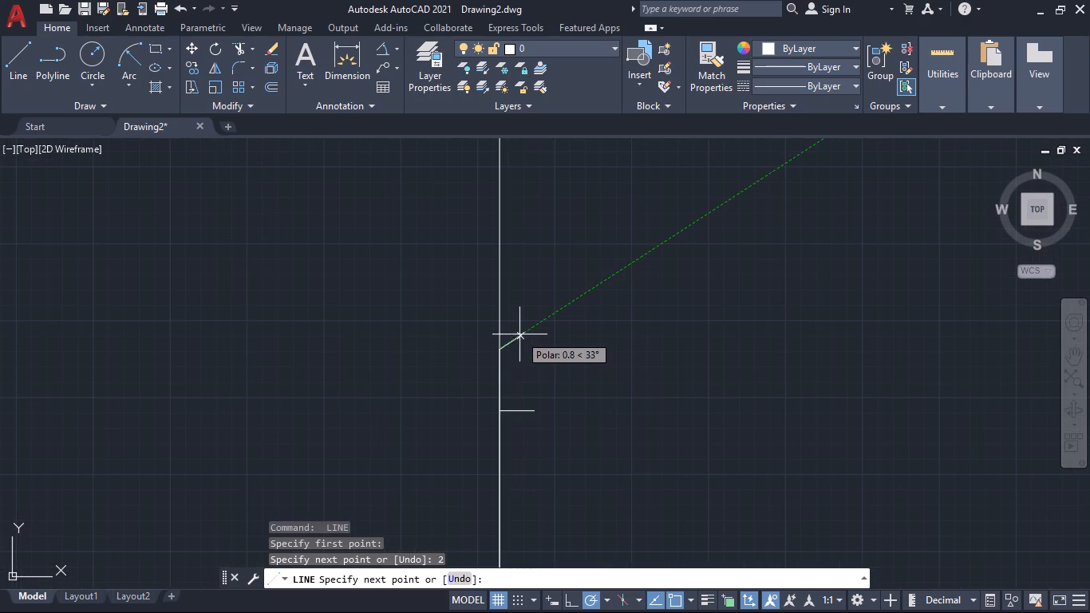
click(484, 348)
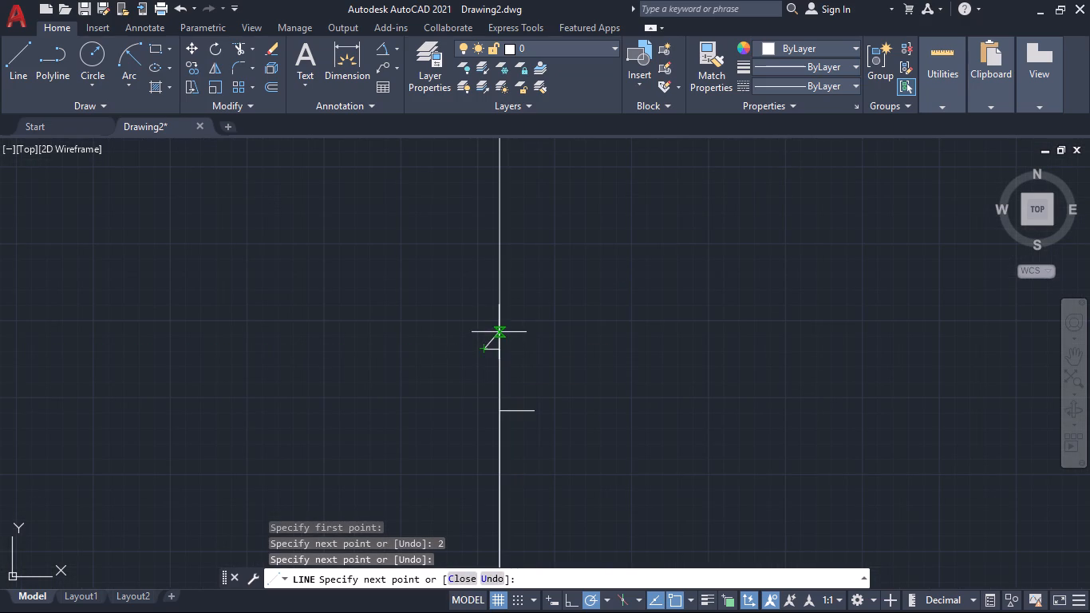
key(space)
Draw a 3 mm horizontal line to the right from the upper end of the 16.5 mm centre line segment.
scroll(577, 366, down, 3)
middle_drag(641, 404, 653, 323)
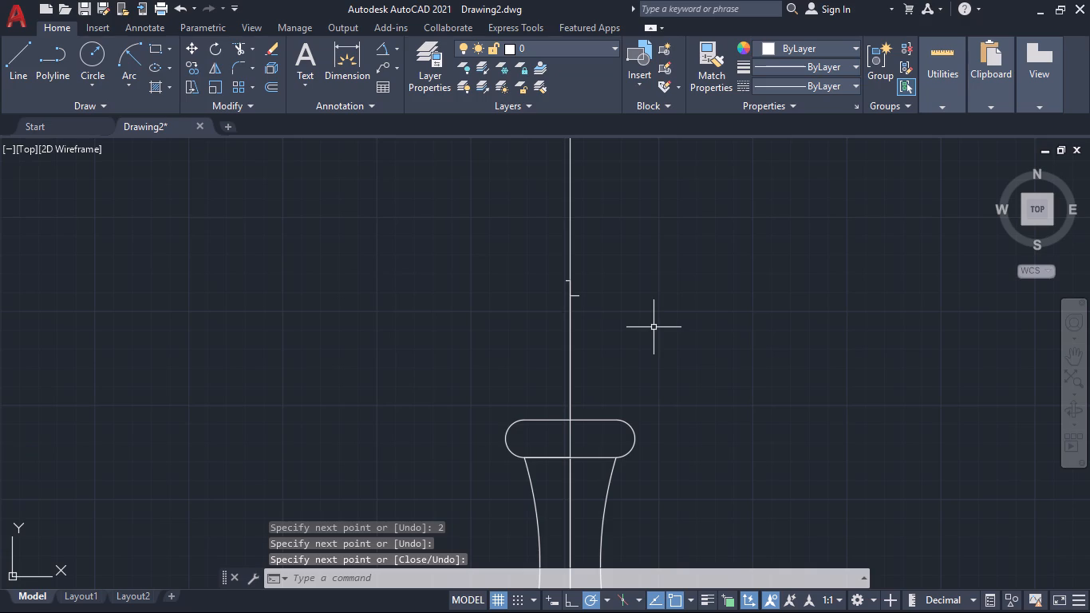
middle_drag(689, 335, 689, 351)
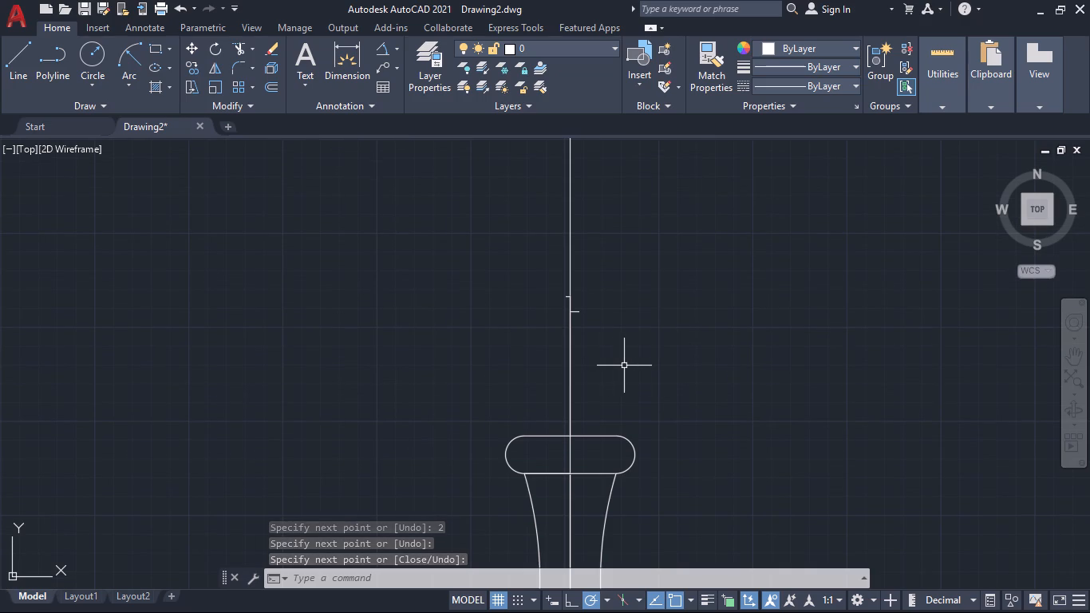
middle_drag(634, 362, 677, 344)
middle_drag(677, 345, 688, 390)
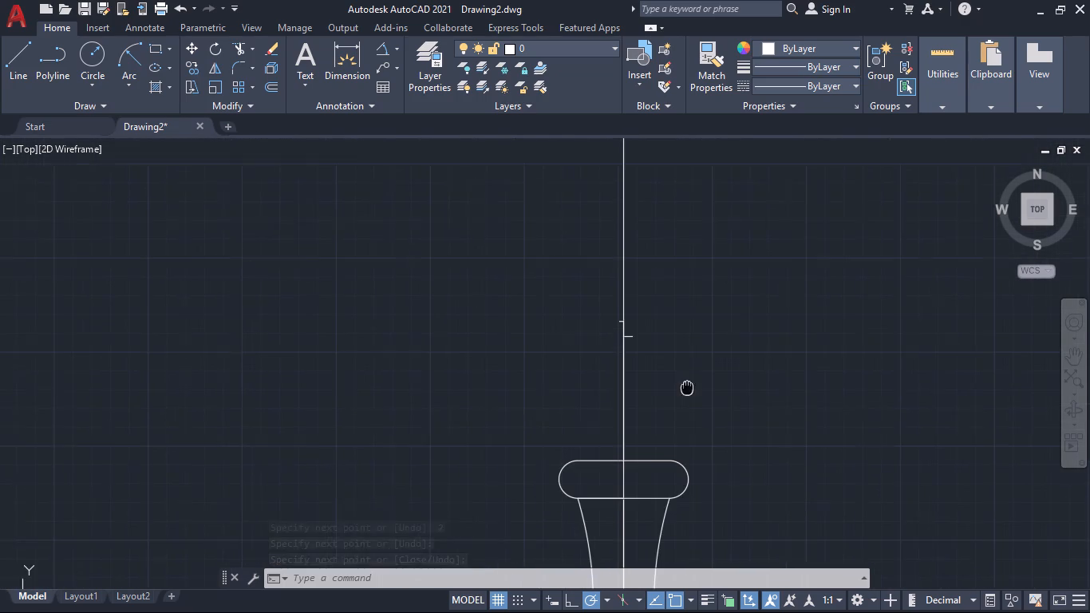
middle_drag(688, 390, 689, 392)
scroll(642, 378, up, 4)
middle_drag(642, 386, 658, 489)
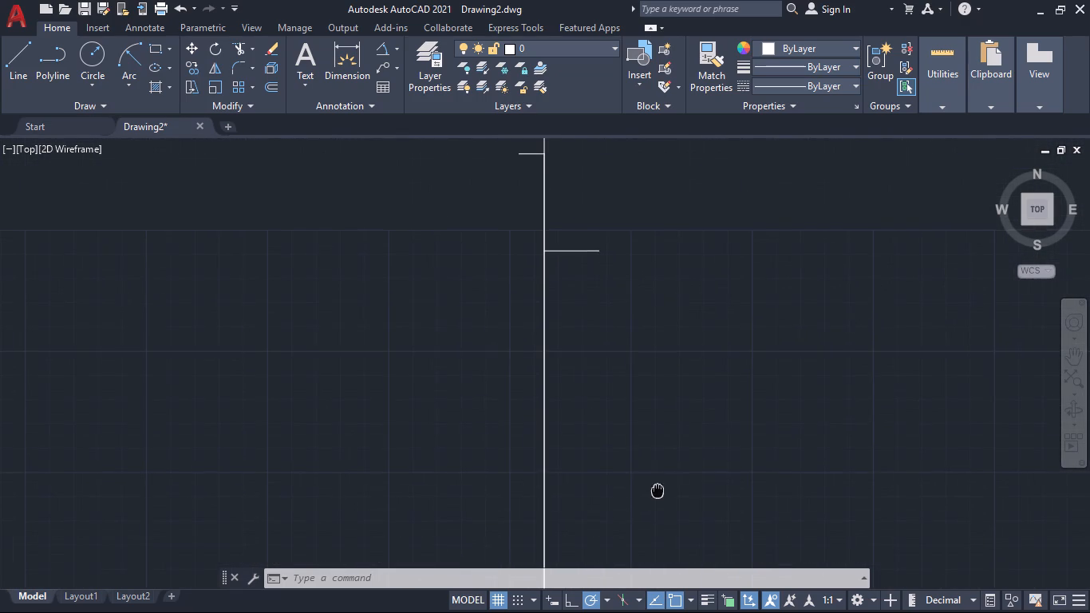
middle_drag(658, 489, 658, 490)
click(18, 49)
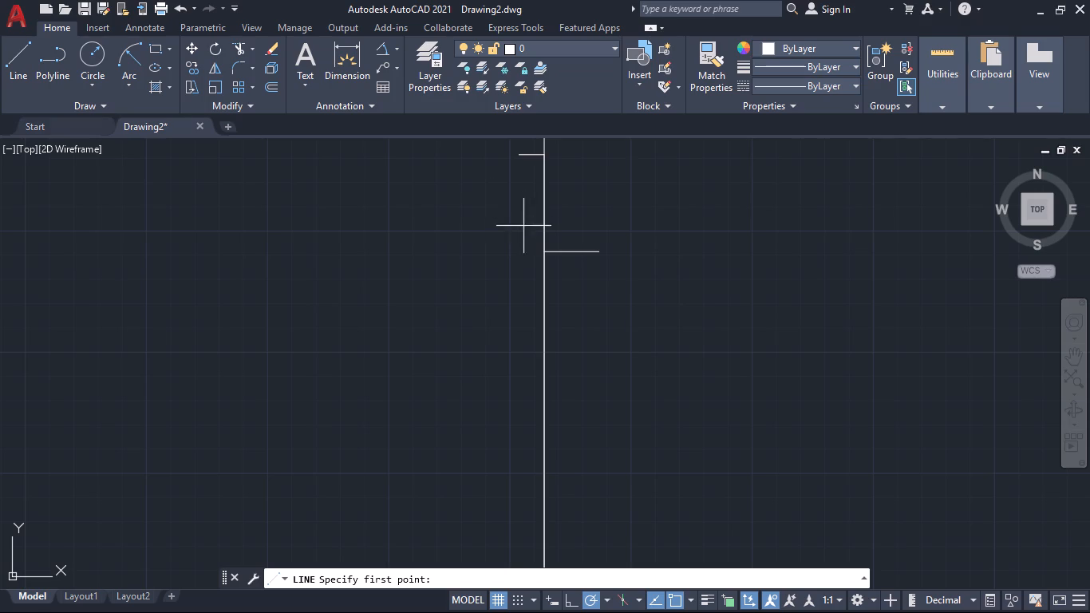
click(548, 251)
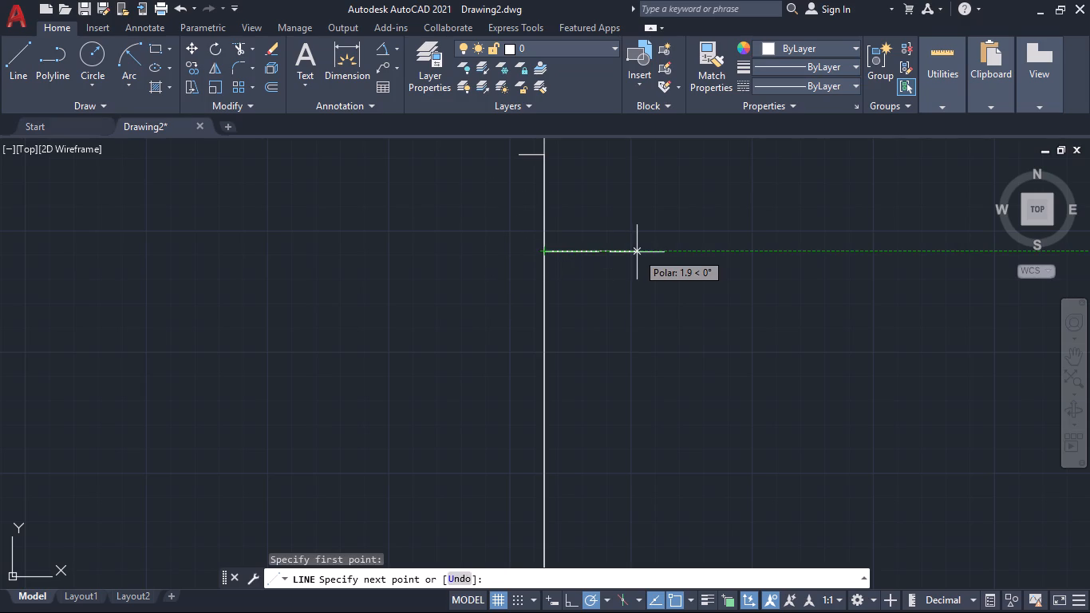
key(3)
key(Return)
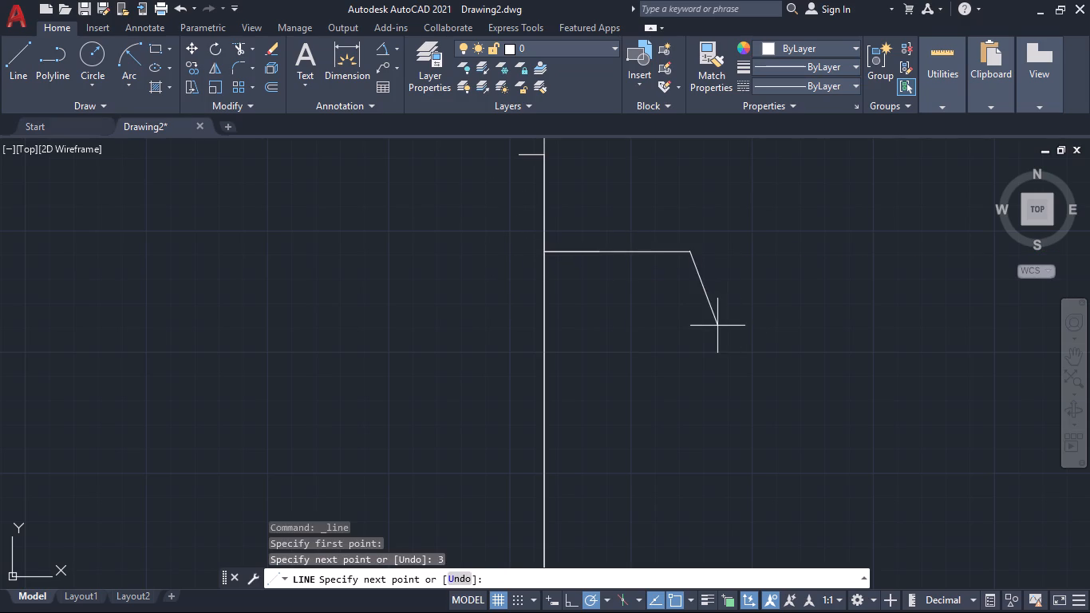
key(space)
Draw a 20 mm radius arc from the outer end of the 3 mm line to the right end of the collar's straight top edge.
key(space)
middle_drag(651, 350, 612, 193)
scroll(625, 251, down, 3)
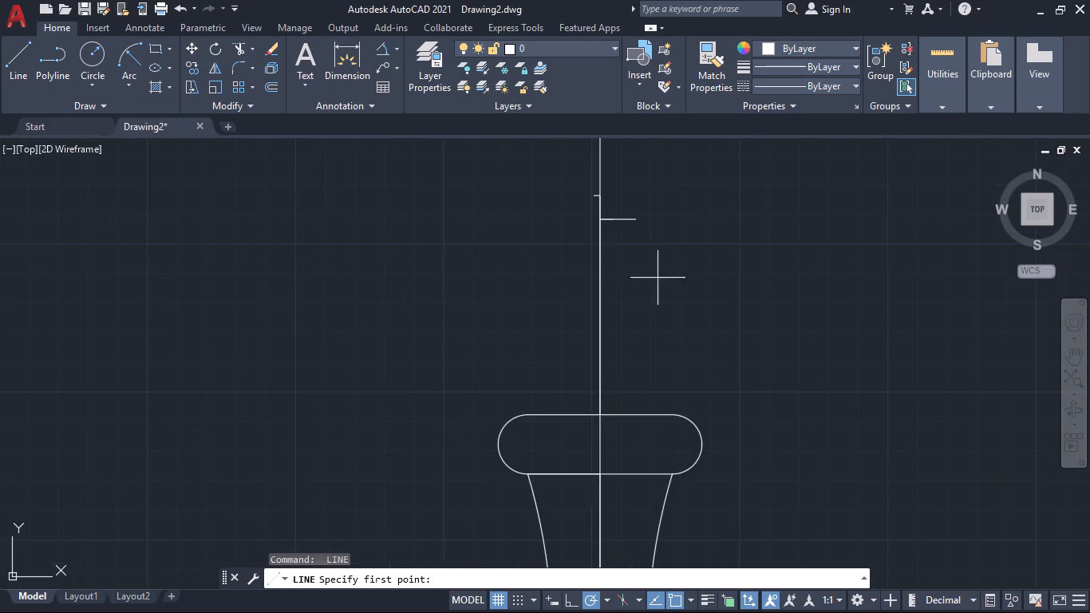
middle_drag(658, 290, 626, 334)
click(128, 48)
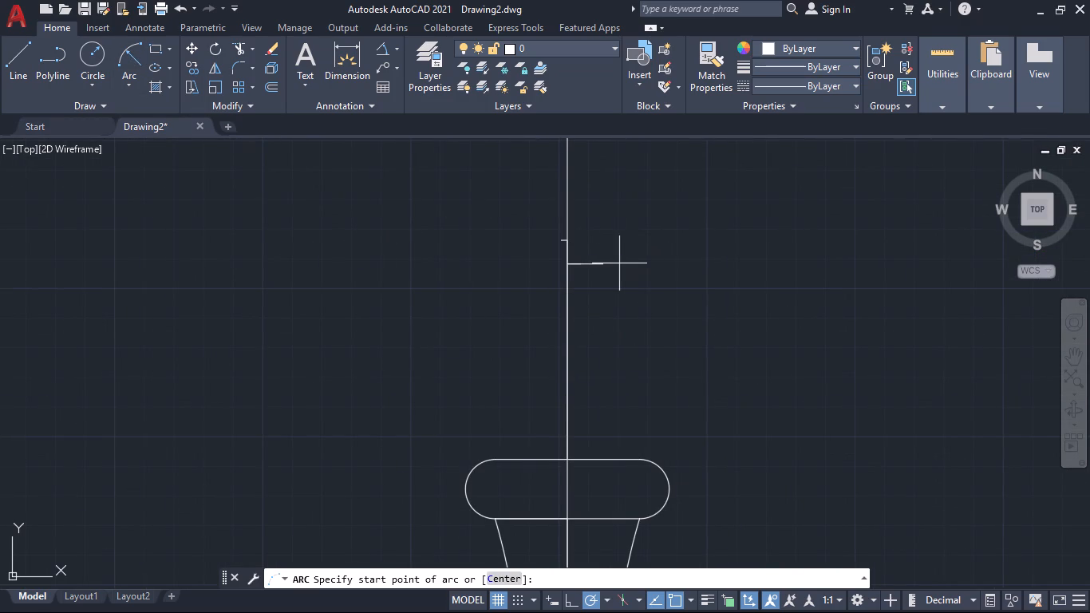
click(599, 263)
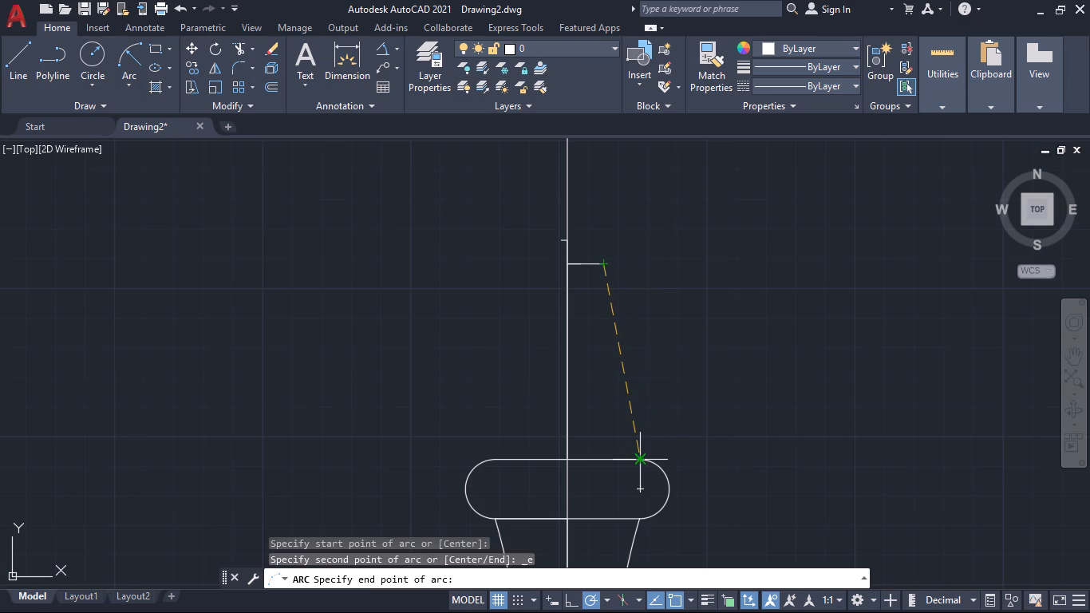
click(639, 457)
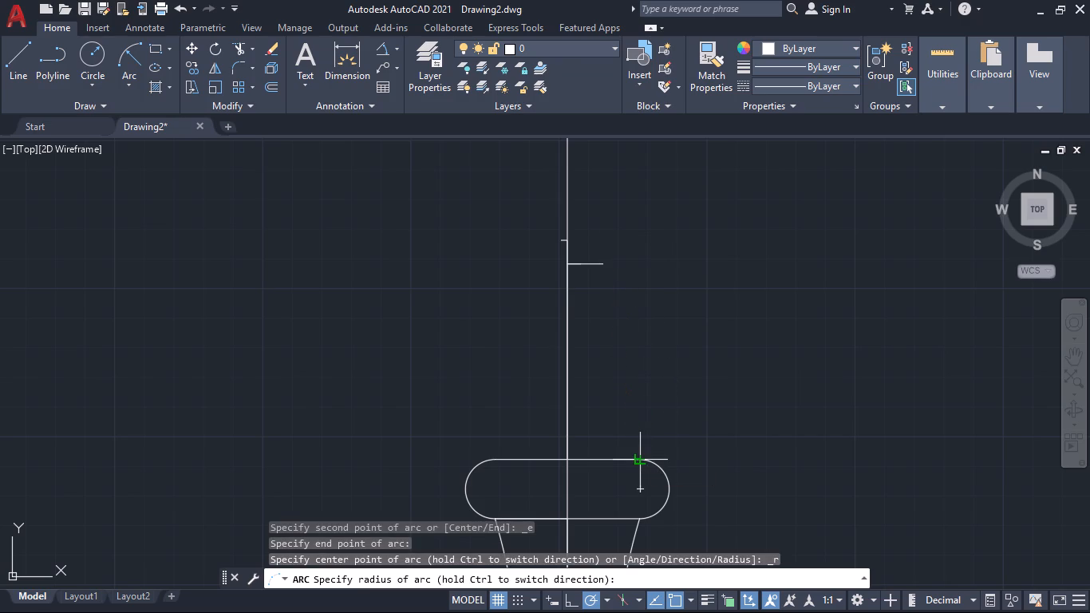
text(20)
key(Return)
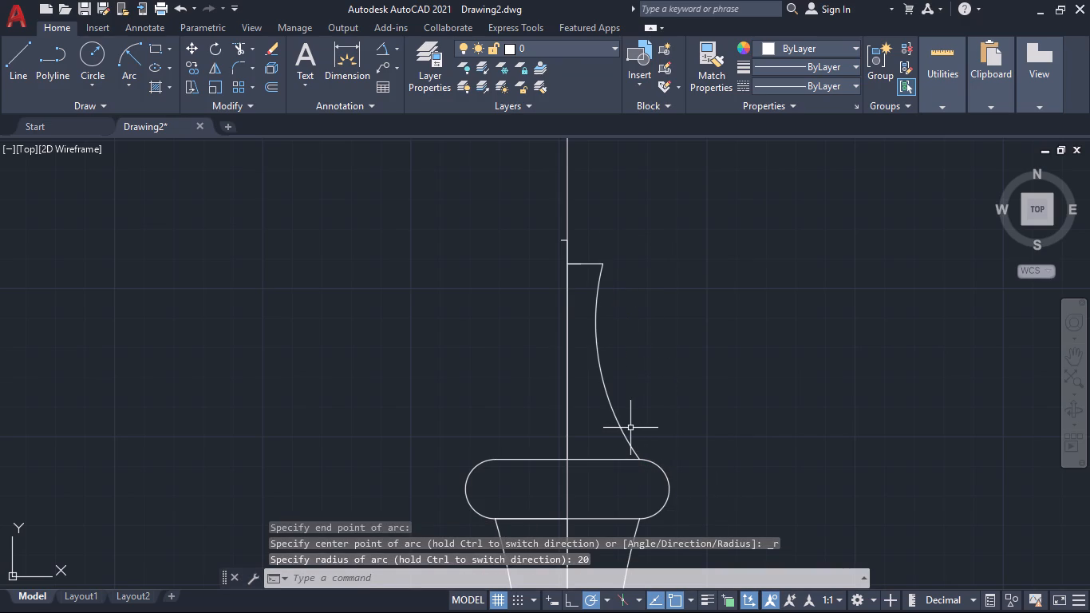
Mirror the 20 mm radius arc about the line through its two endpoints, keeping the original.
click(622, 433)
text(MI)
key(Return)
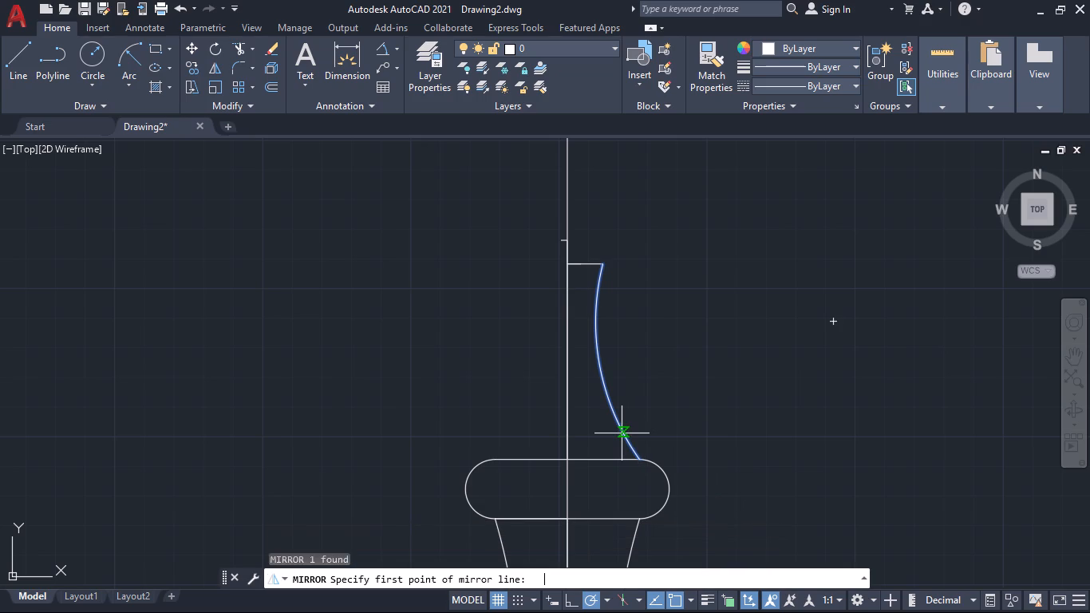
click(639, 459)
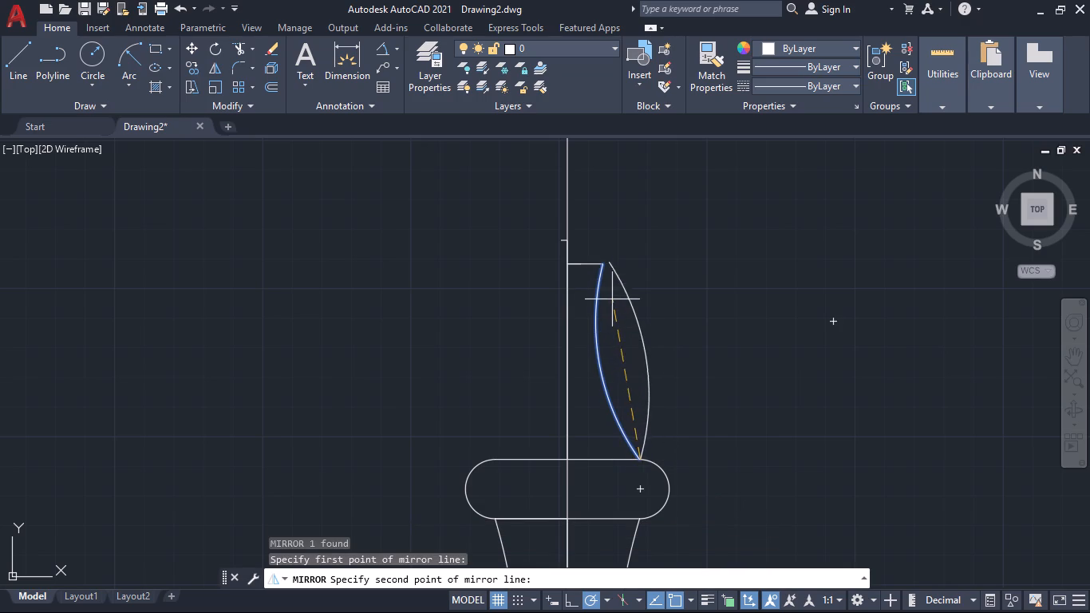
click(604, 266)
key(Return)
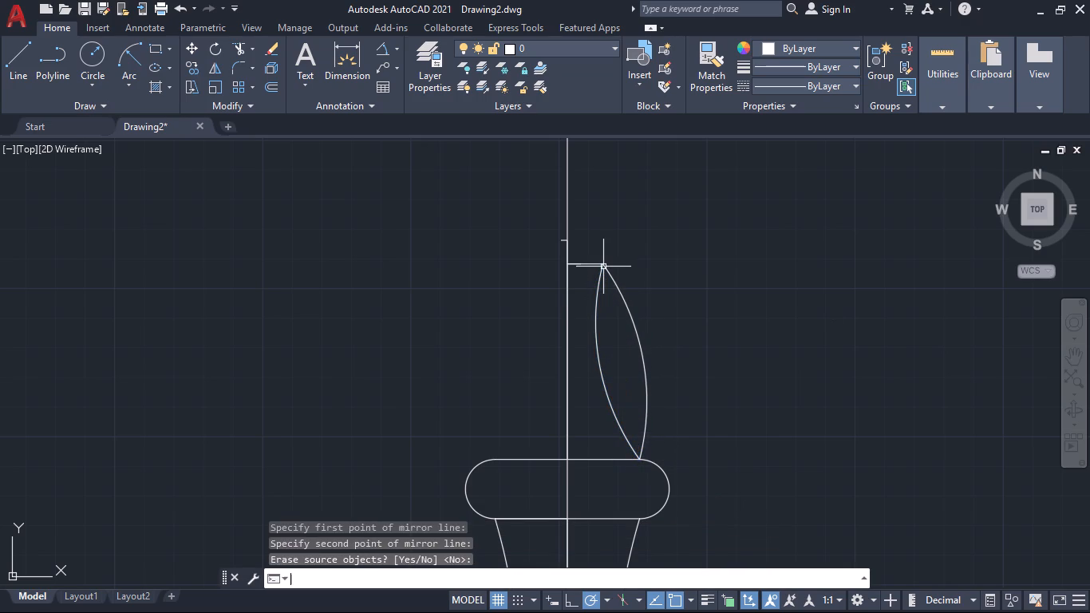
Erase the original inward-curving arc above the collar.
click(594, 318)
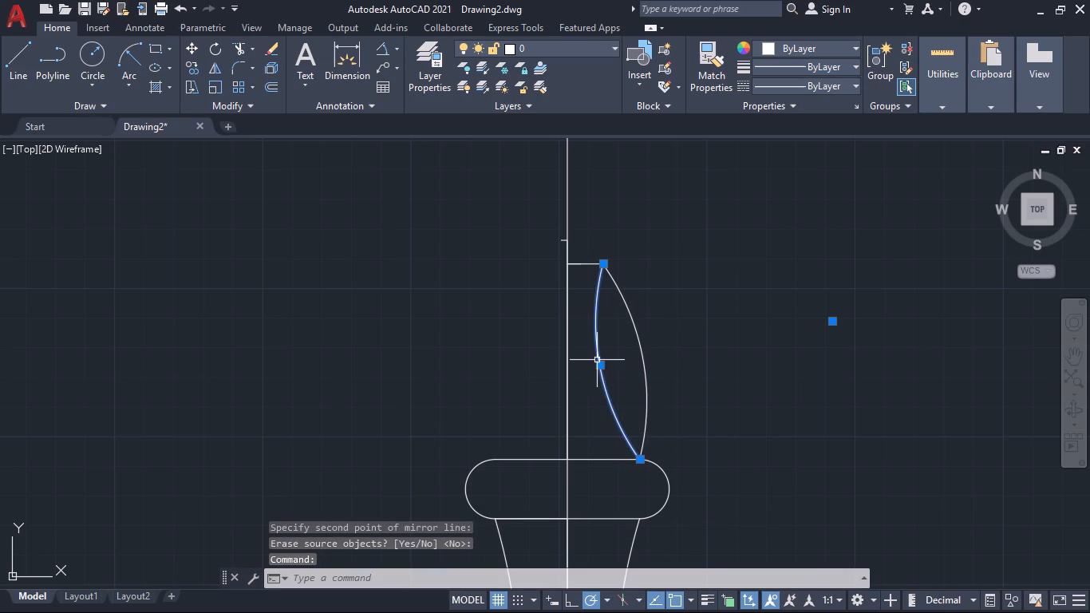
key(Delete)
key(Delete)
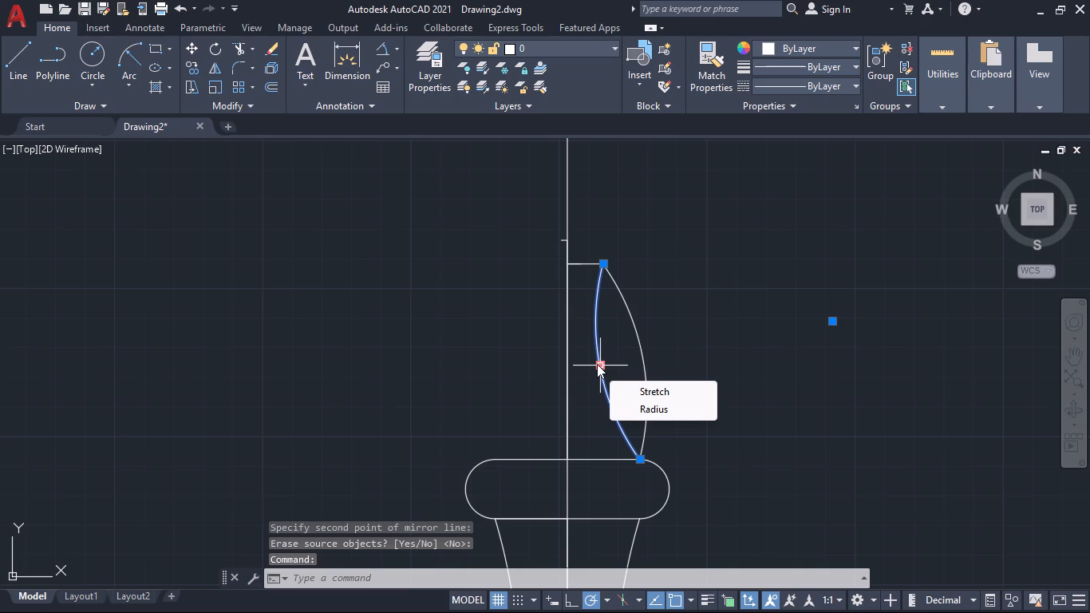
key(Delete)
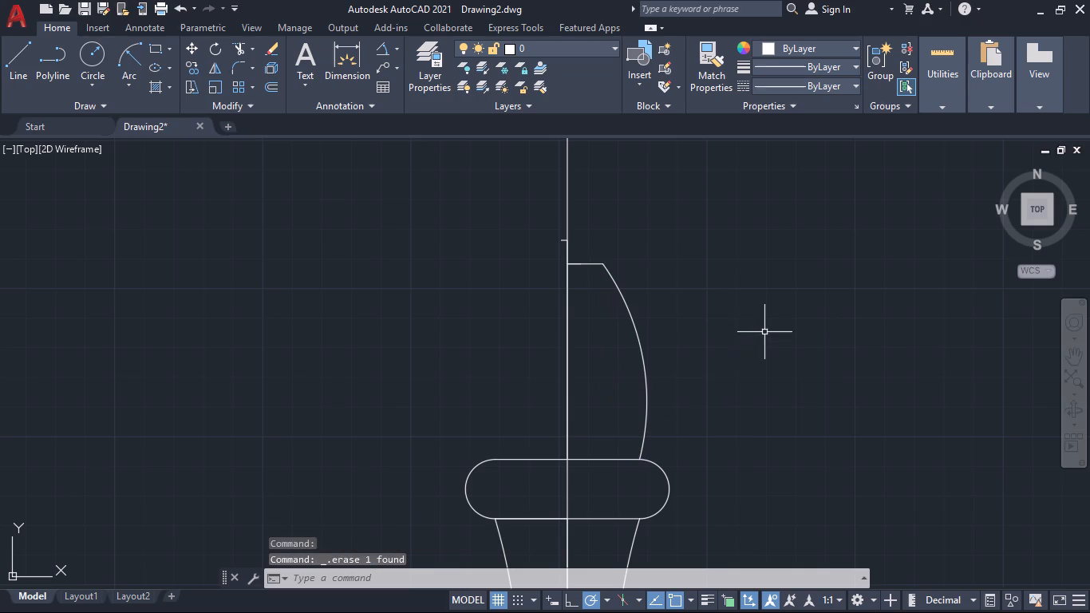
Examine the whole bishop profile and the top of the half-drawn head at the centre line.
scroll(802, 401, down, 4)
middle_drag(830, 461, 679, 430)
middle_drag(669, 450, 677, 477)
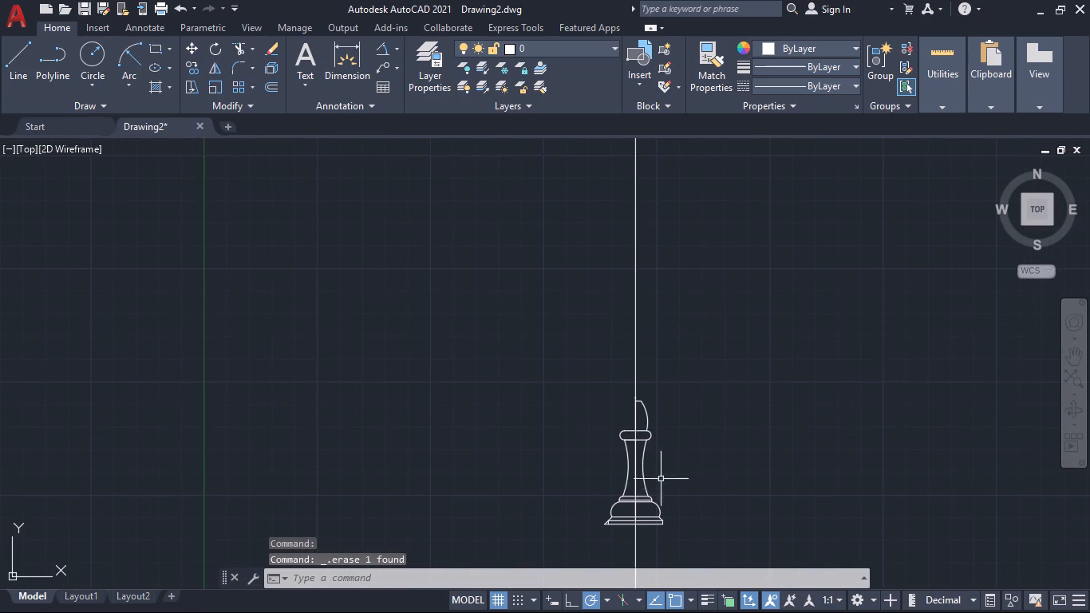
scroll(623, 419, up, 4)
middle_drag(643, 405, 535, 500)
middle_drag(545, 488, 515, 454)
scroll(522, 470, up, 2)
scroll(542, 402, up, 1)
middle_drag(542, 403, 469, 612)
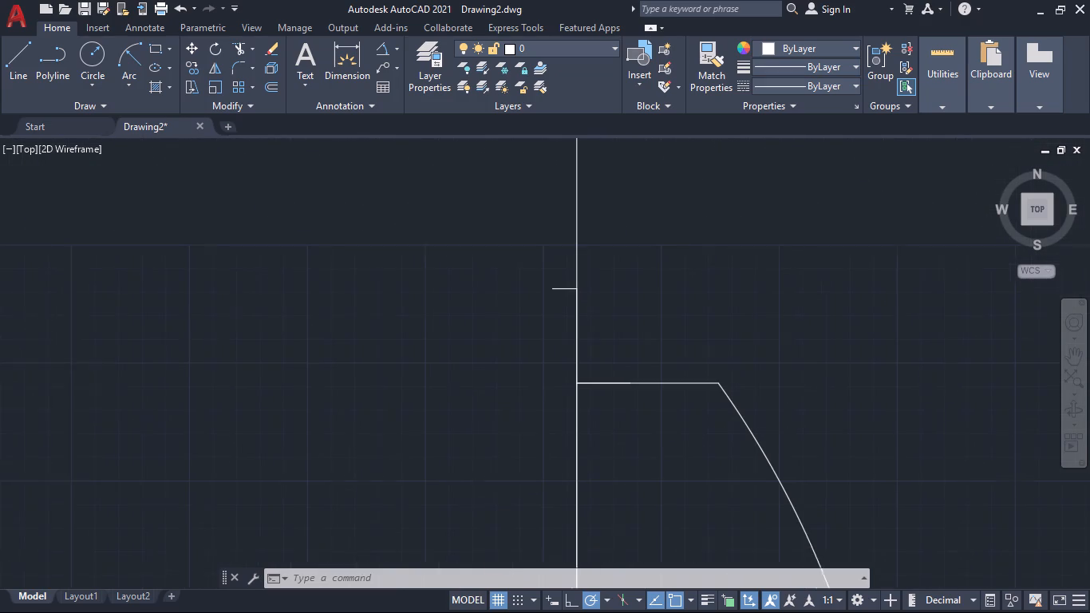
middle_drag(469, 612, 468, 612)
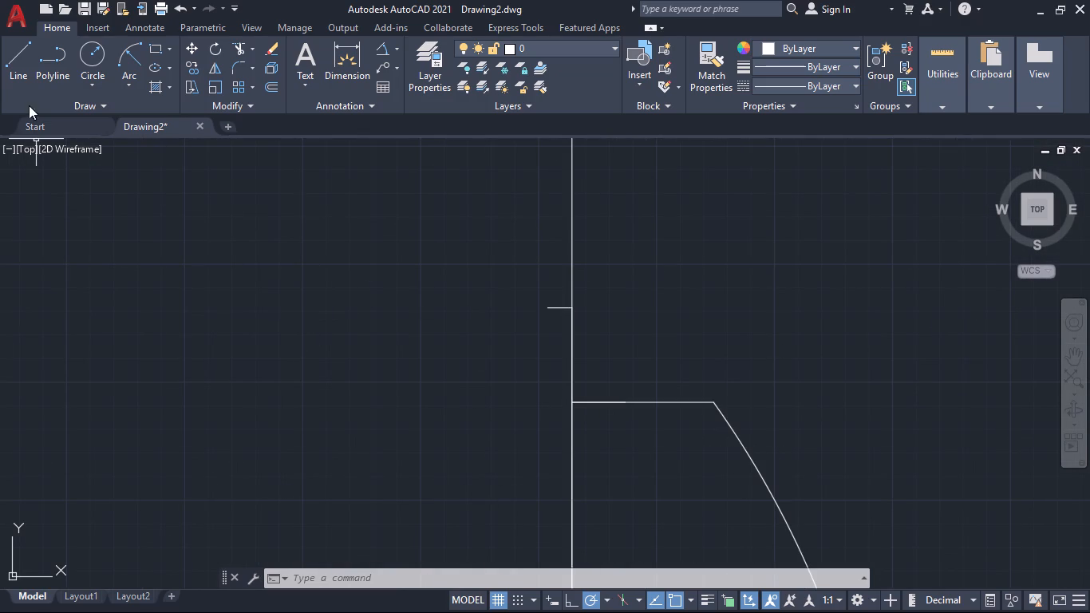
Mirror the head's right side arc and its horizontal top lines about the vertical centre line, keeping the originals.
click(15, 57)
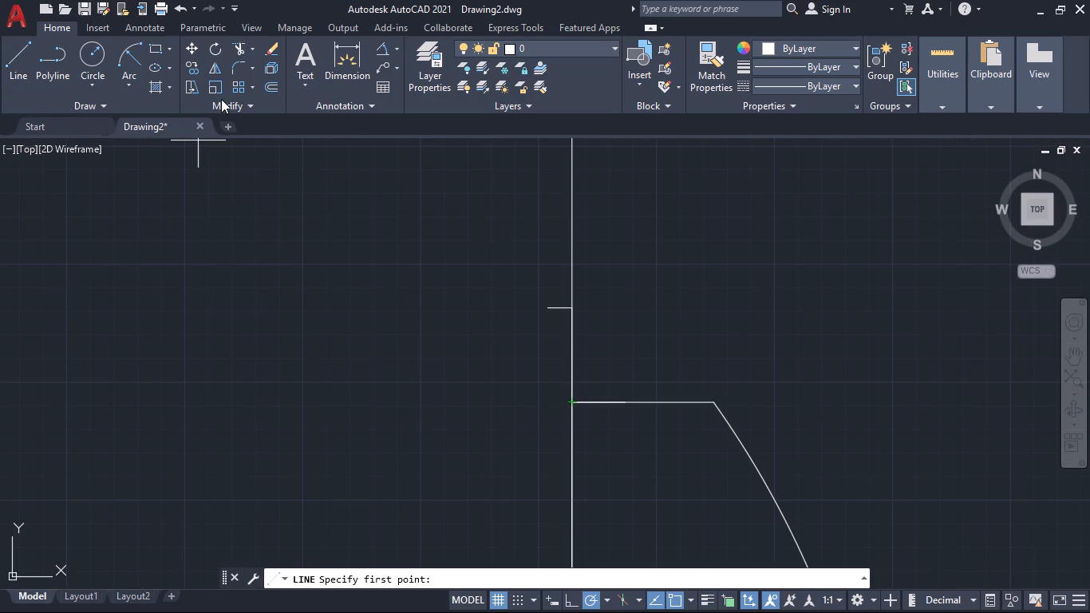
click(209, 68)
middle_drag(419, 457, 378, 148)
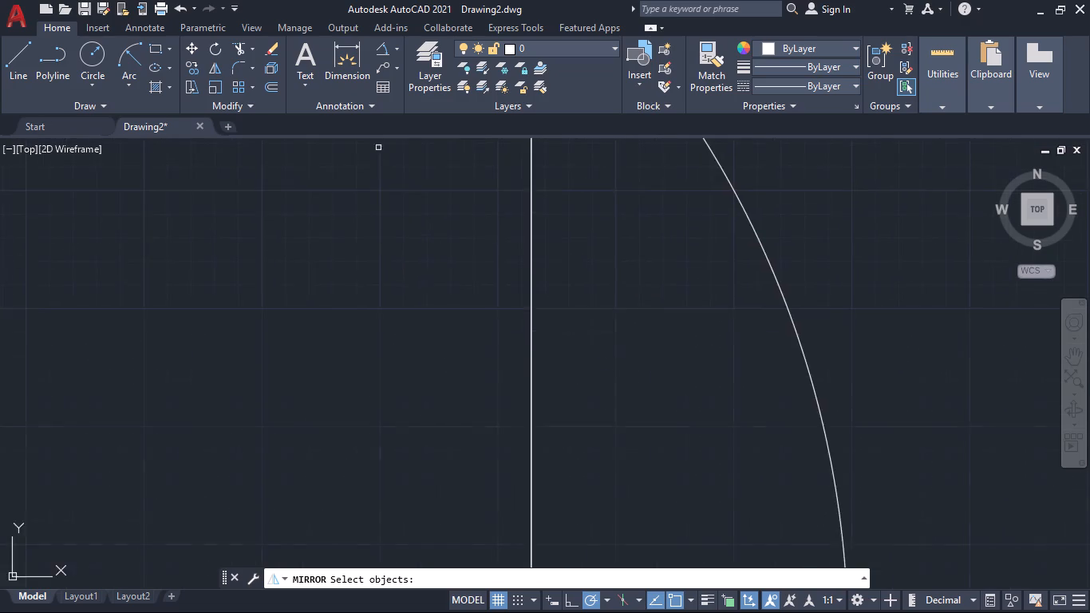
scroll(380, 212, down, 3)
click(405, 219)
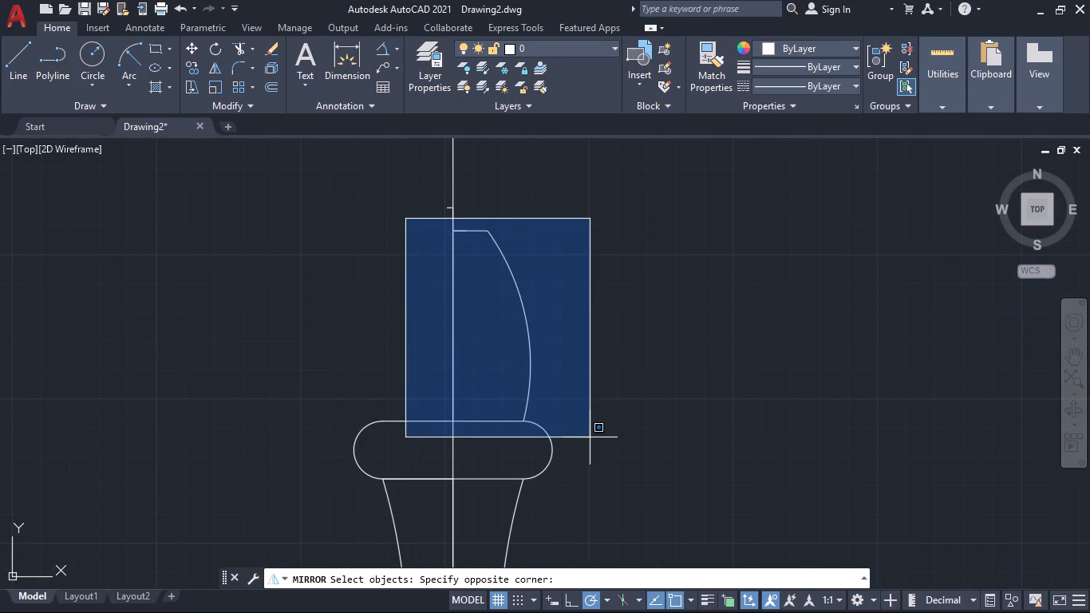
click(571, 413)
click(563, 401)
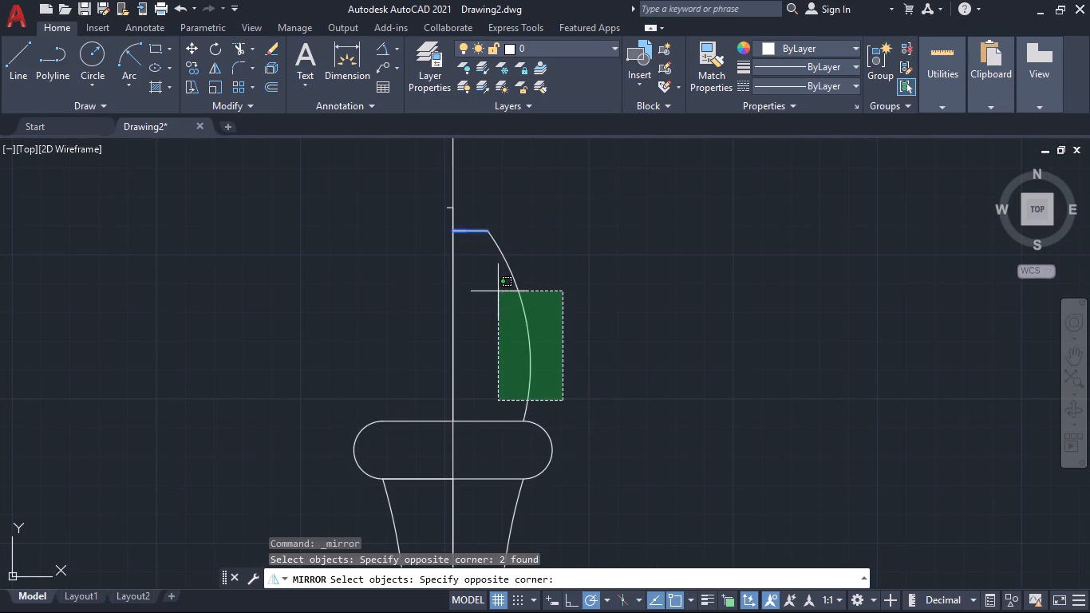
click(497, 287)
middle_drag(563, 341, 612, 420)
key(Return)
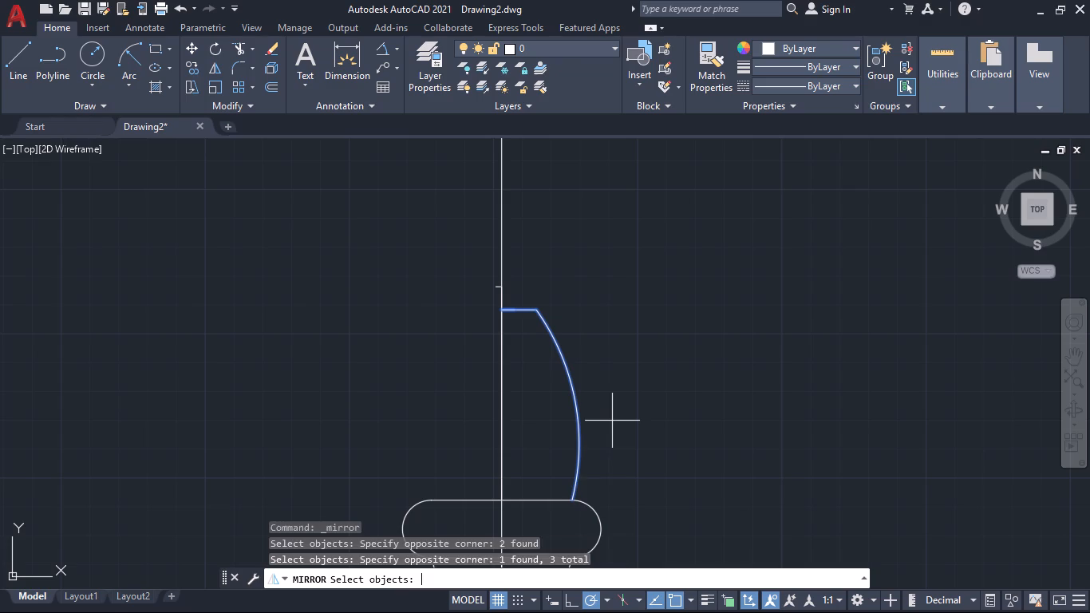
middle_drag(521, 458, 539, 346)
click(519, 445)
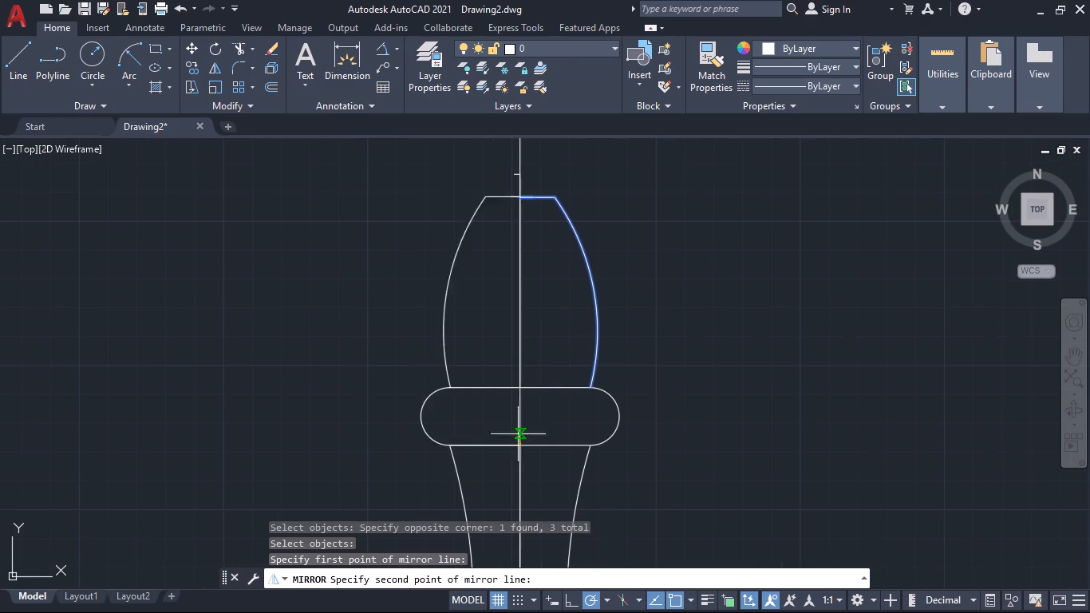
click(519, 386)
key(Return)
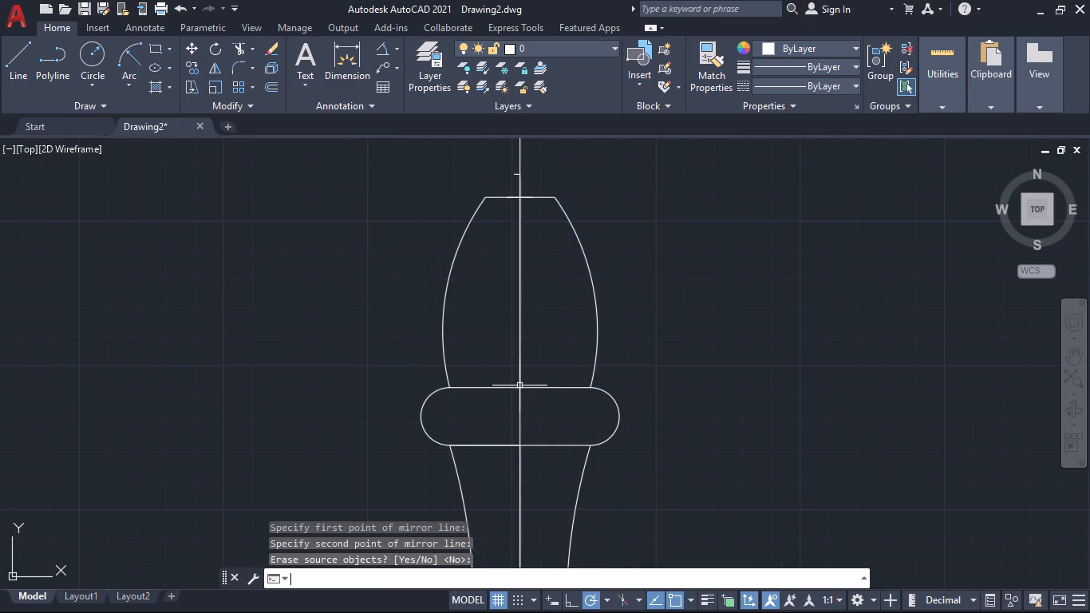
Examine the mirrored head's flat top edge and the short mark above it on the centre line.
scroll(590, 328, down, 2)
middle_drag(626, 289, 663, 386)
scroll(602, 363, up, 3)
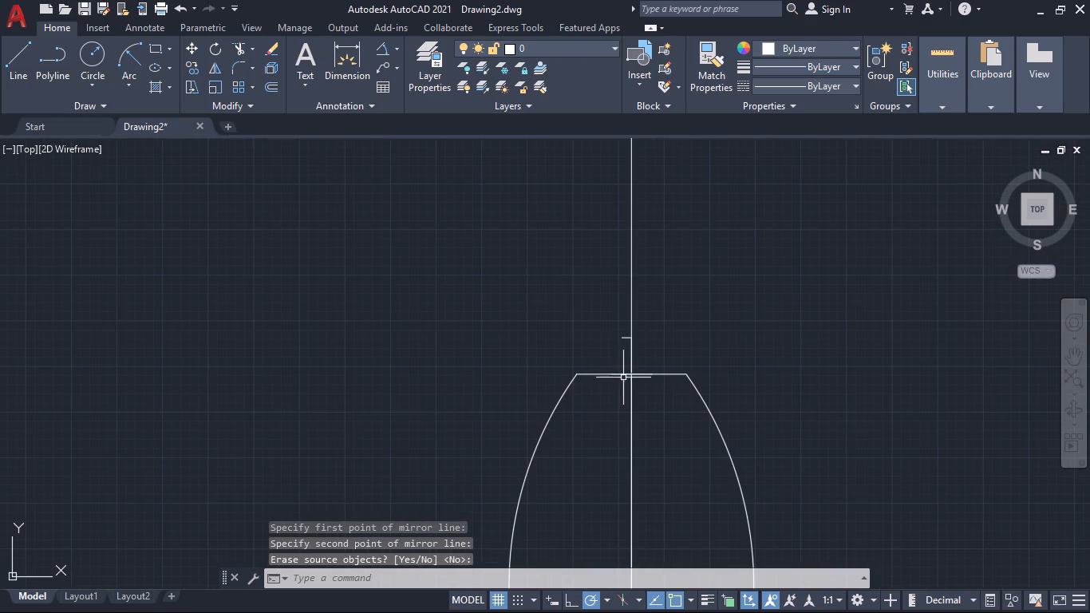
click(626, 373)
click(642, 374)
scroll(650, 404, down, 1)
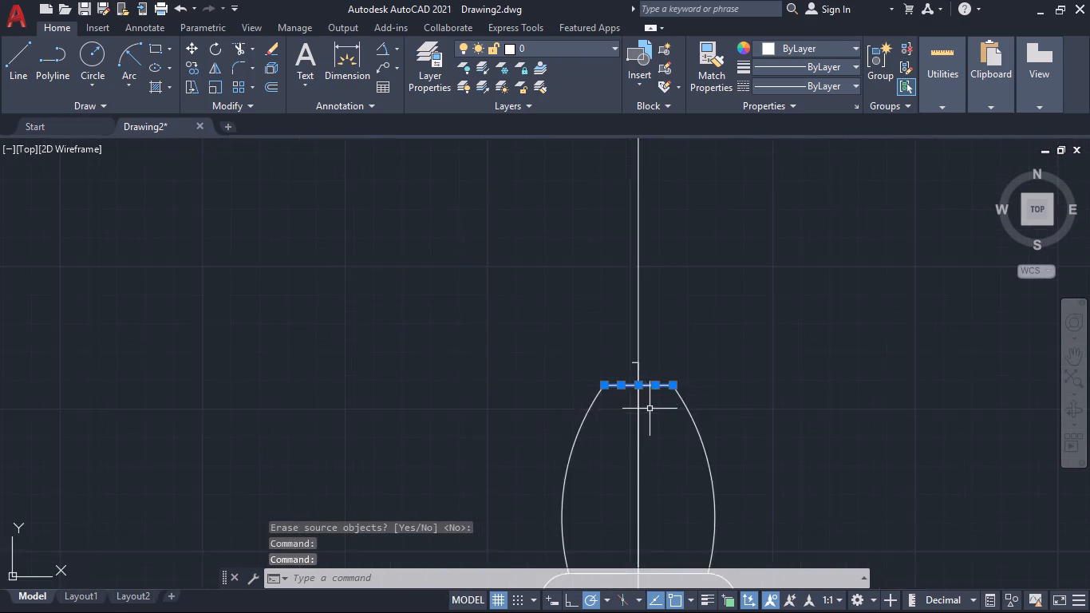
middle_drag(648, 422, 649, 488)
scroll(645, 450, up, 8)
scroll(644, 449, down, 5)
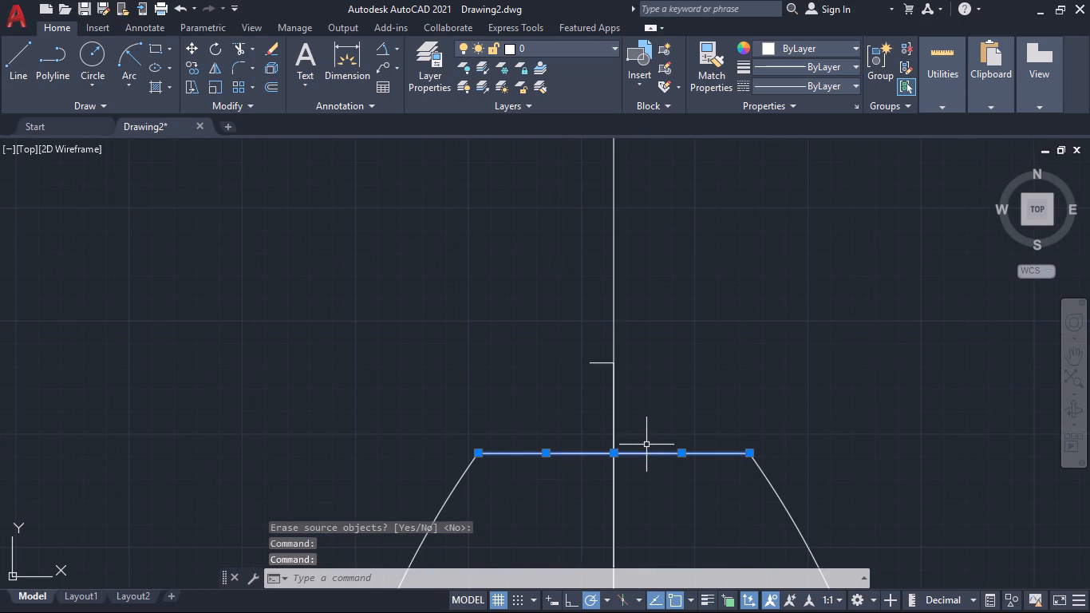
key(Escape)
scroll(668, 421, down, 4)
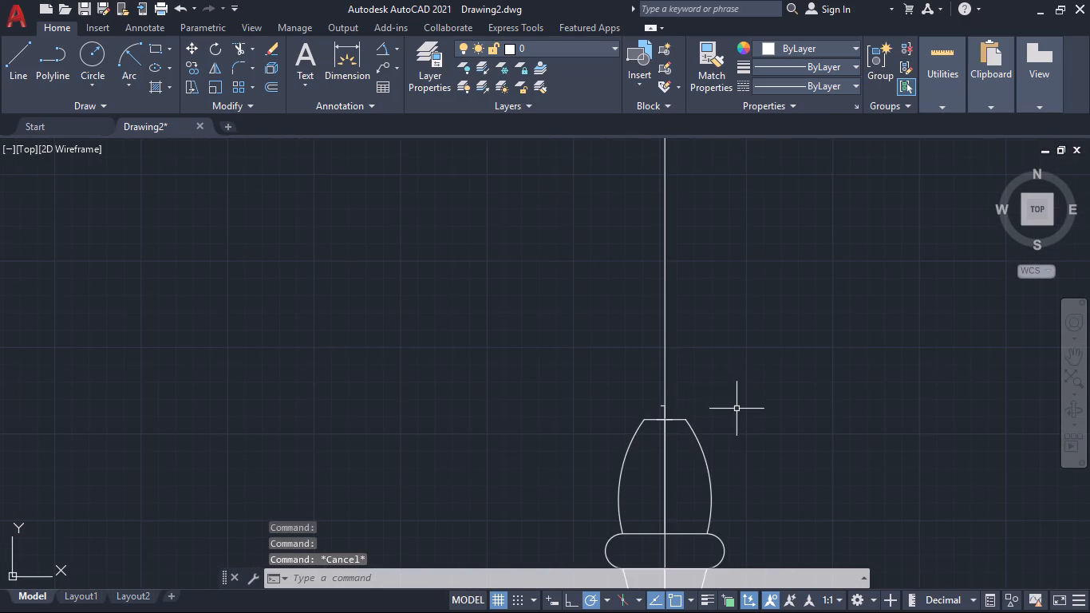
middle_drag(736, 331, 733, 314)
scroll(741, 330, down, 1)
middle_drag(741, 330, 768, 390)
scroll(704, 391, up, 1)
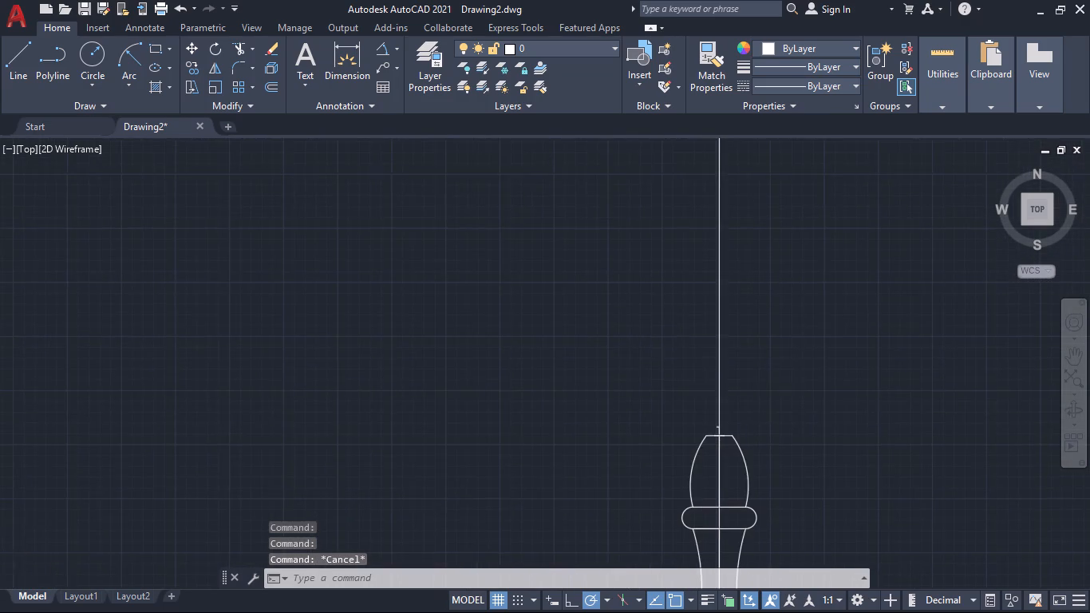
scroll(704, 391, up, 1)
middle_drag(697, 421, 547, 322)
middle_drag(507, 360, 476, 344)
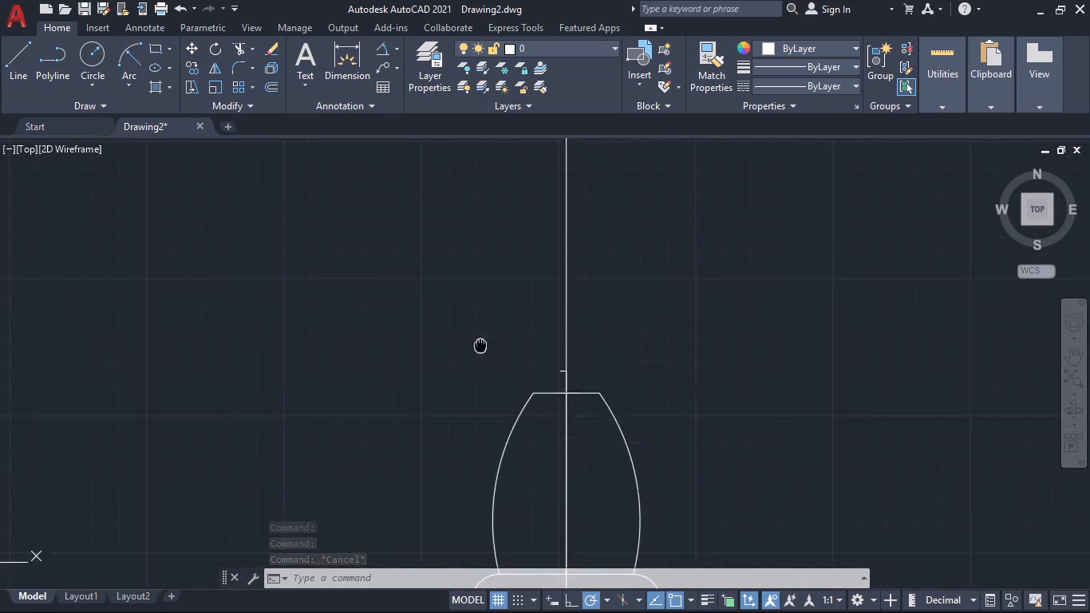
middle_drag(476, 344, 456, 329)
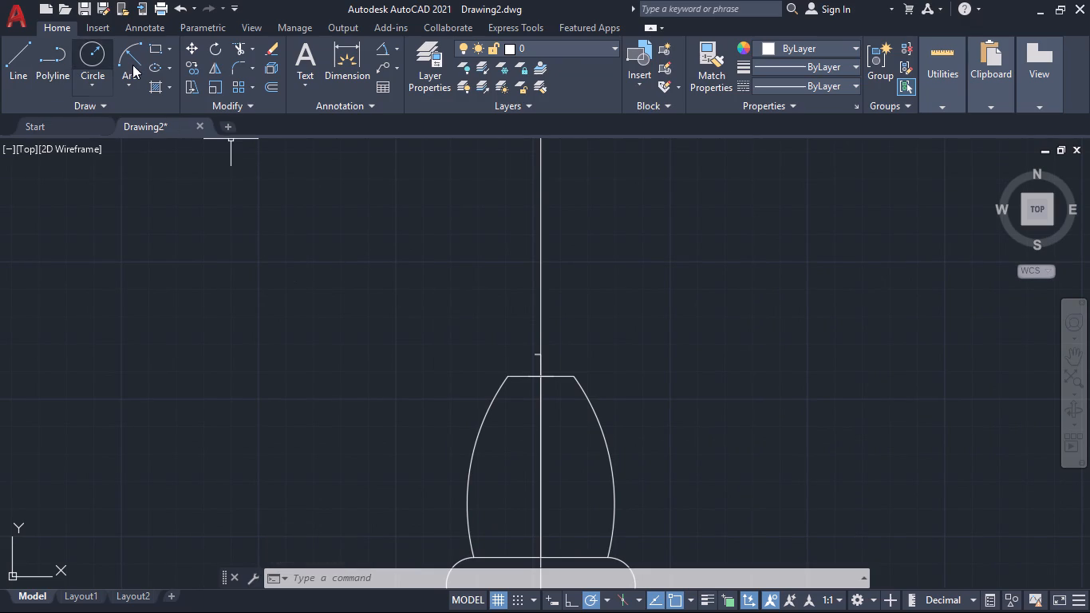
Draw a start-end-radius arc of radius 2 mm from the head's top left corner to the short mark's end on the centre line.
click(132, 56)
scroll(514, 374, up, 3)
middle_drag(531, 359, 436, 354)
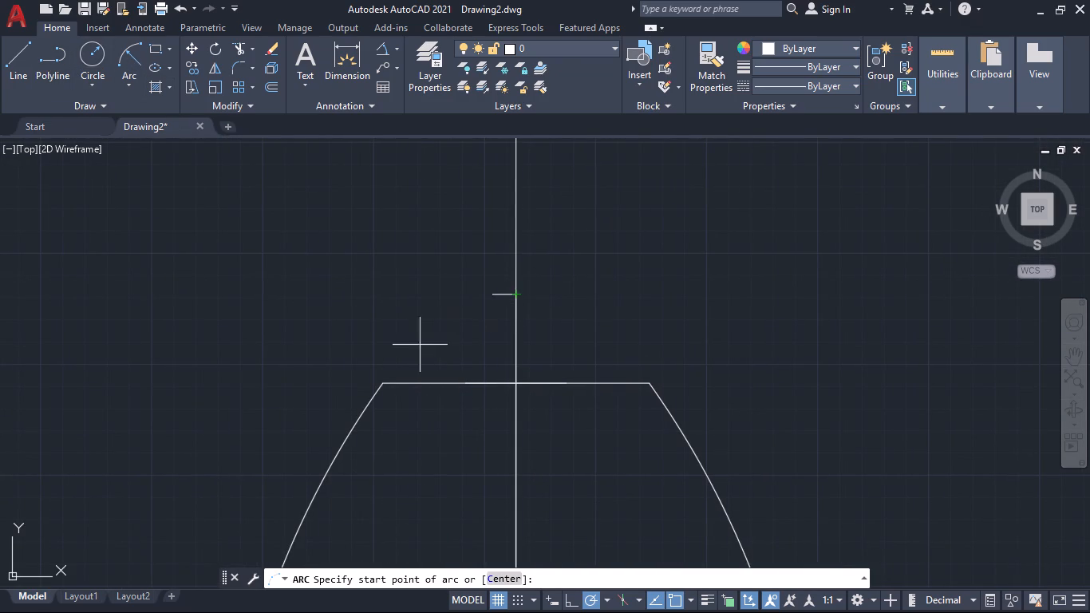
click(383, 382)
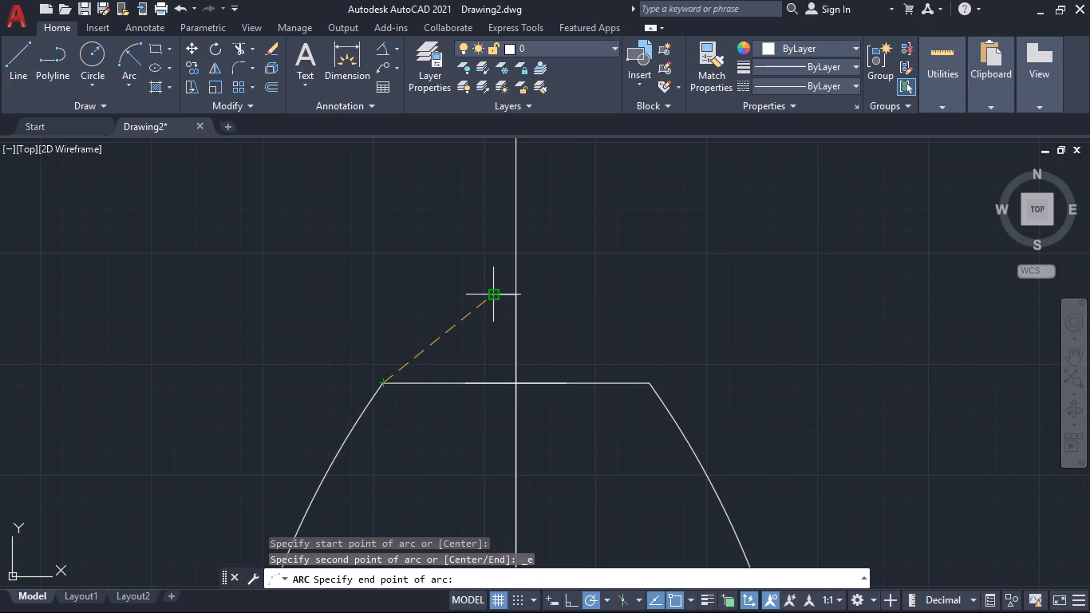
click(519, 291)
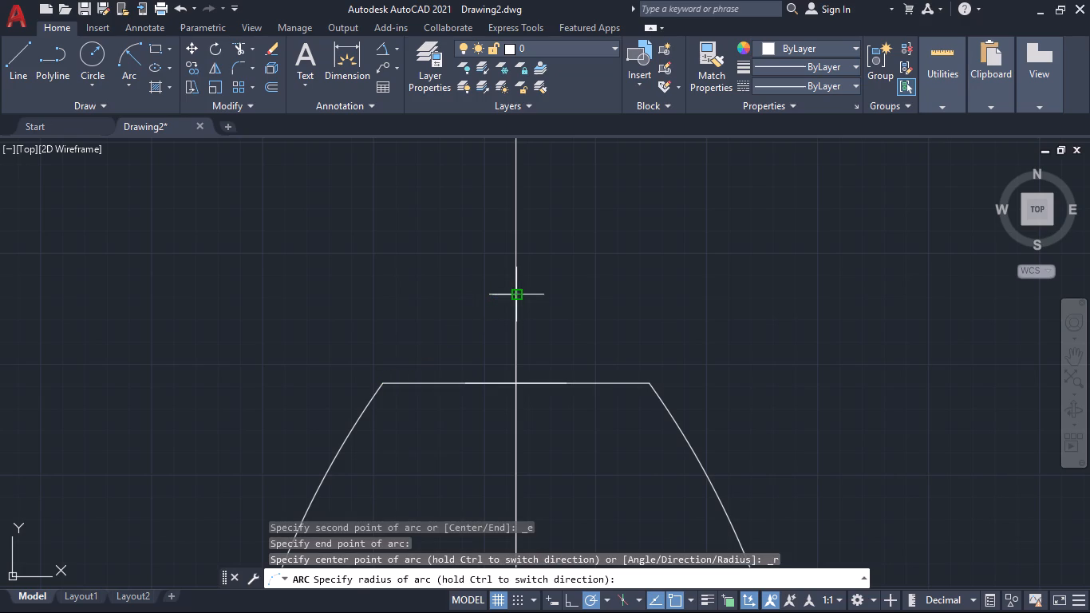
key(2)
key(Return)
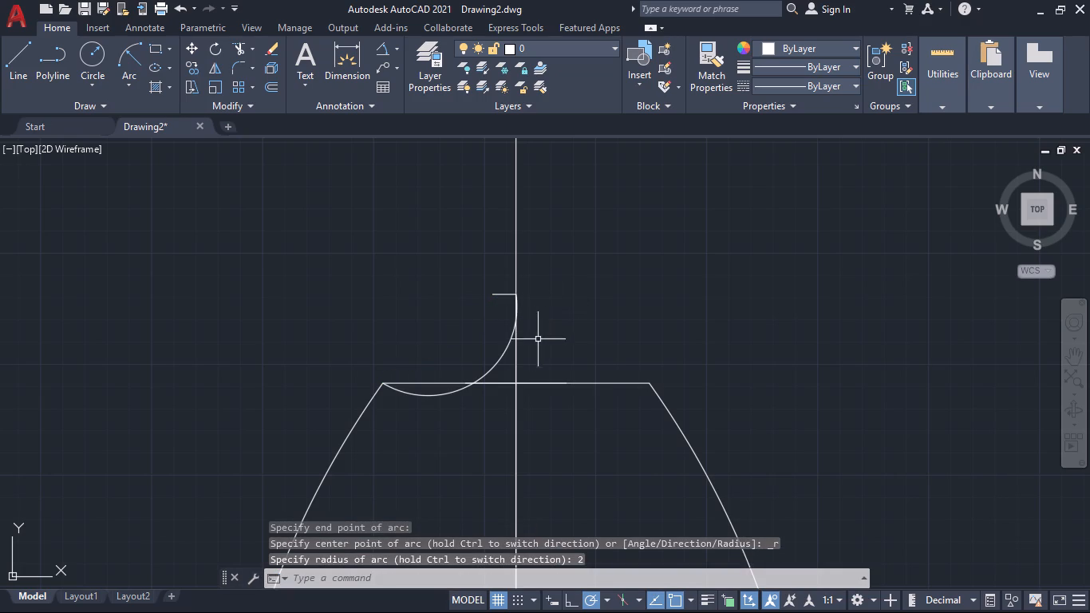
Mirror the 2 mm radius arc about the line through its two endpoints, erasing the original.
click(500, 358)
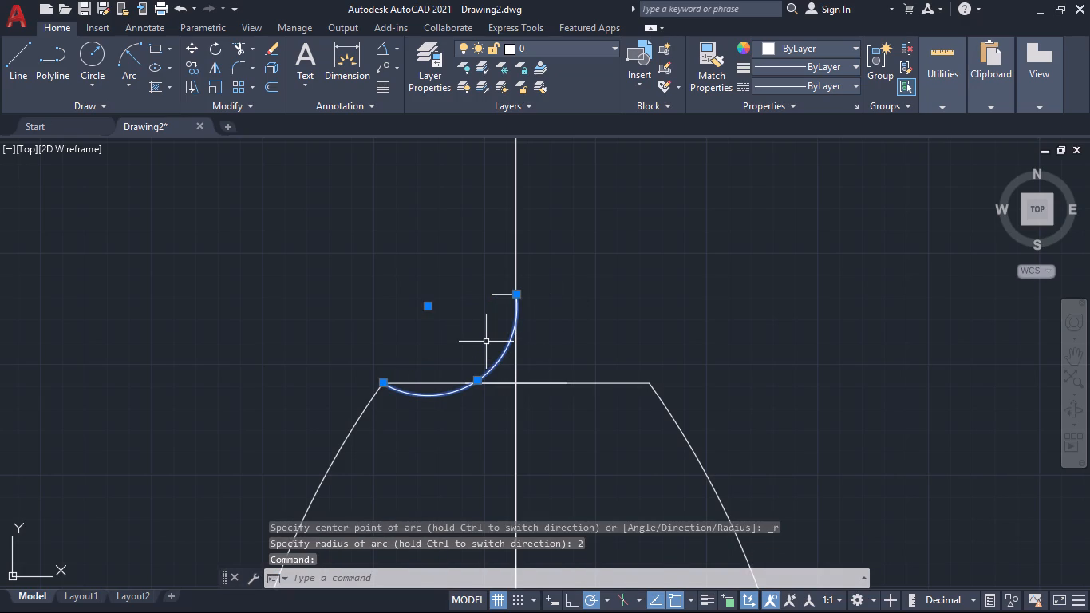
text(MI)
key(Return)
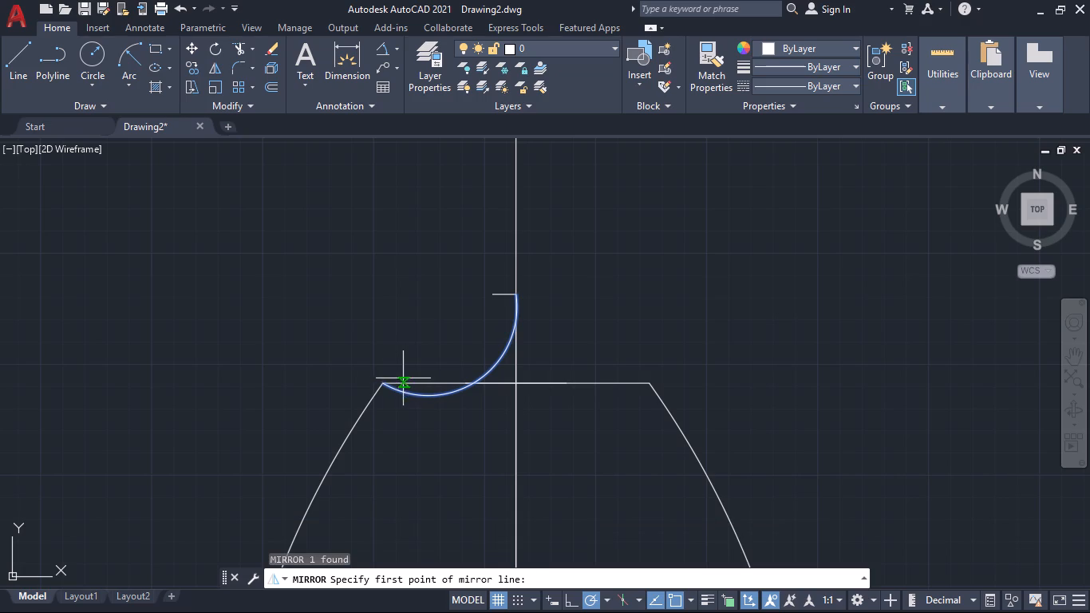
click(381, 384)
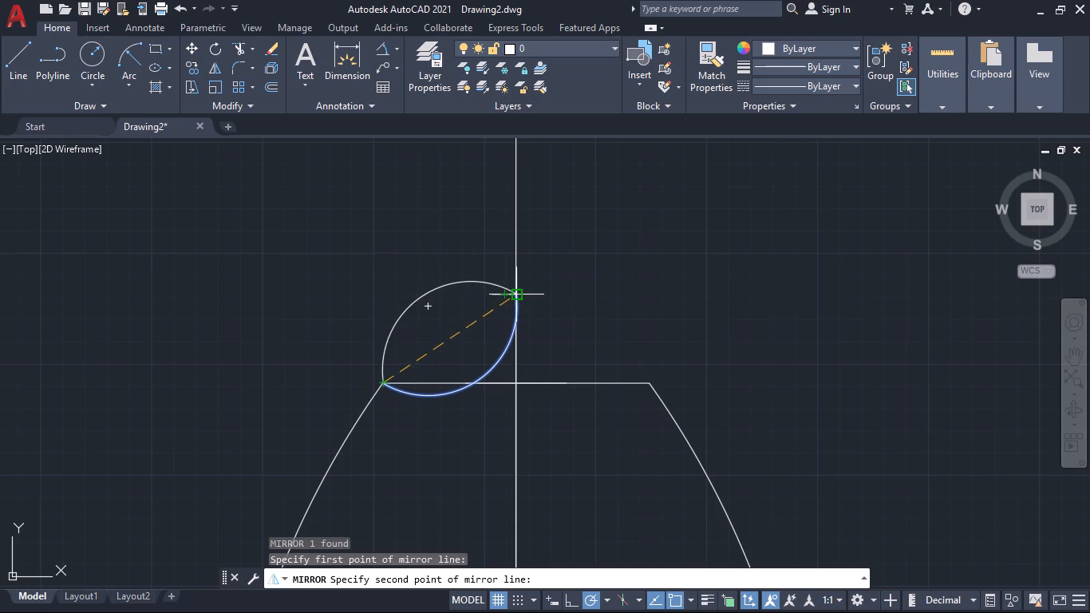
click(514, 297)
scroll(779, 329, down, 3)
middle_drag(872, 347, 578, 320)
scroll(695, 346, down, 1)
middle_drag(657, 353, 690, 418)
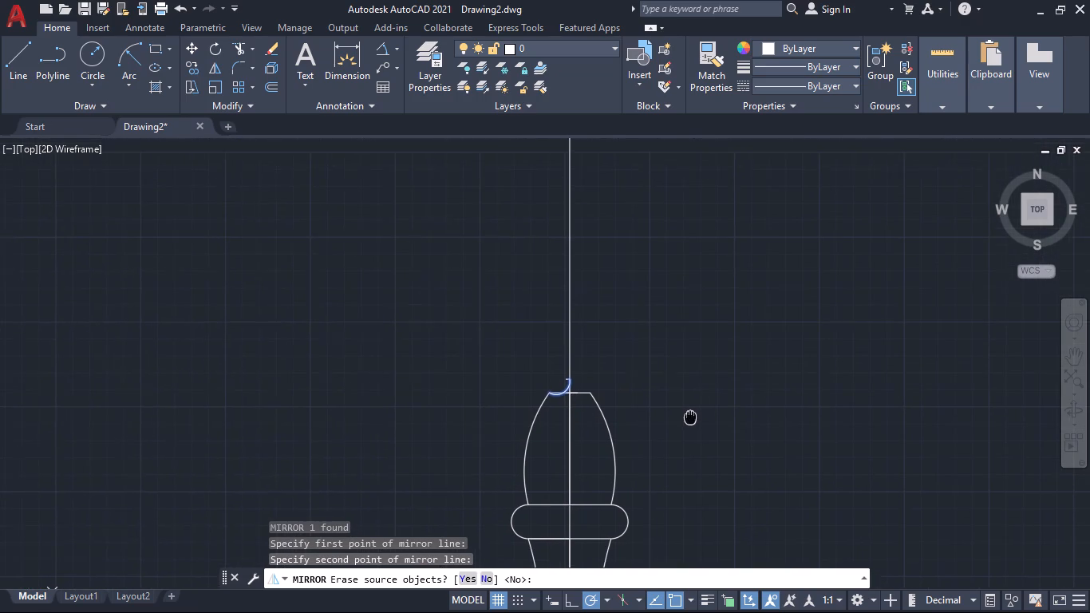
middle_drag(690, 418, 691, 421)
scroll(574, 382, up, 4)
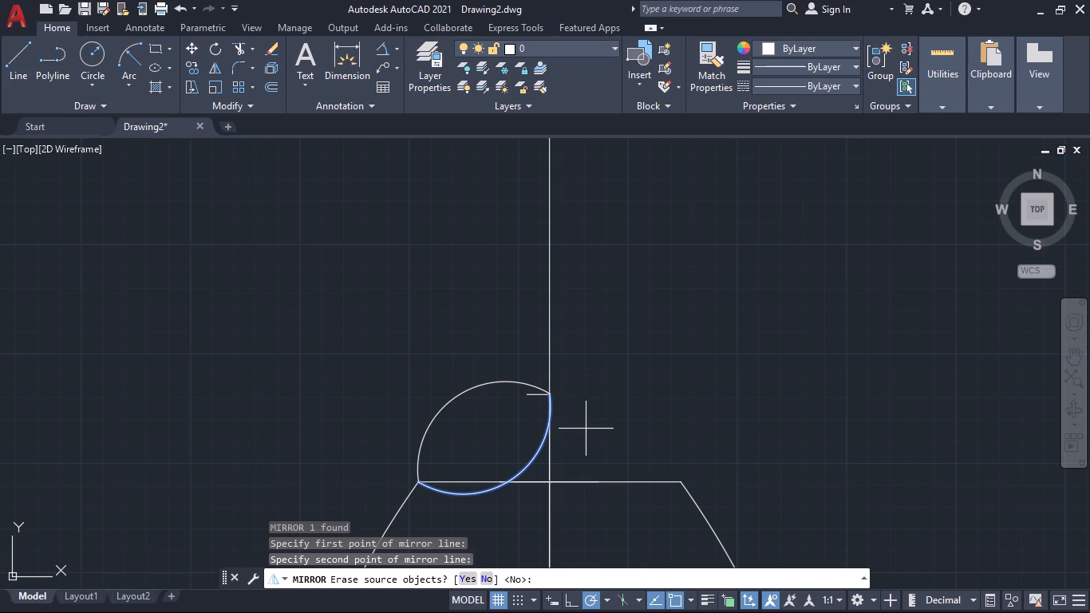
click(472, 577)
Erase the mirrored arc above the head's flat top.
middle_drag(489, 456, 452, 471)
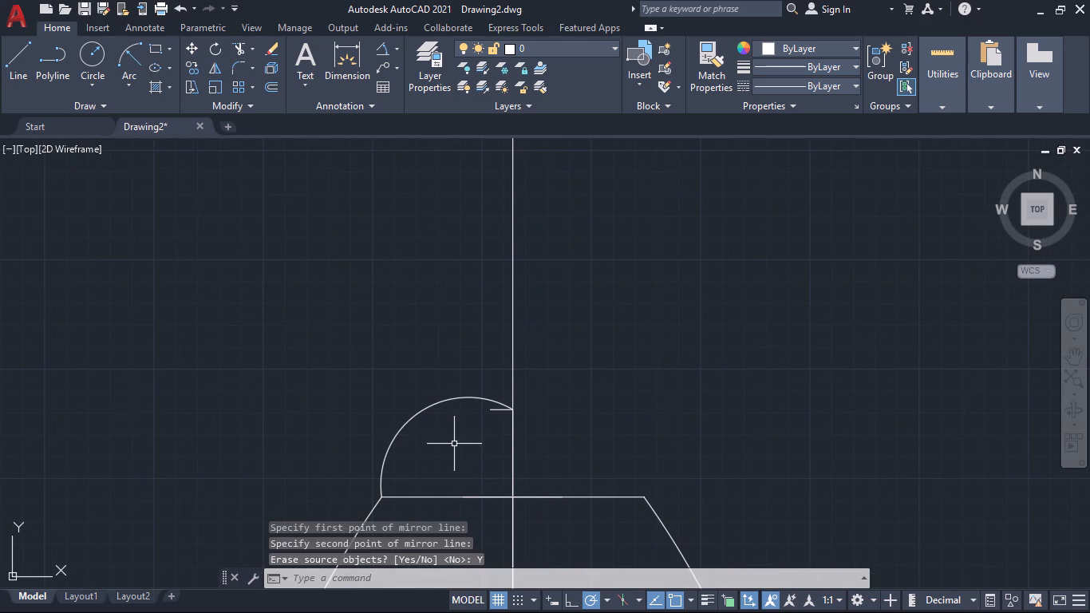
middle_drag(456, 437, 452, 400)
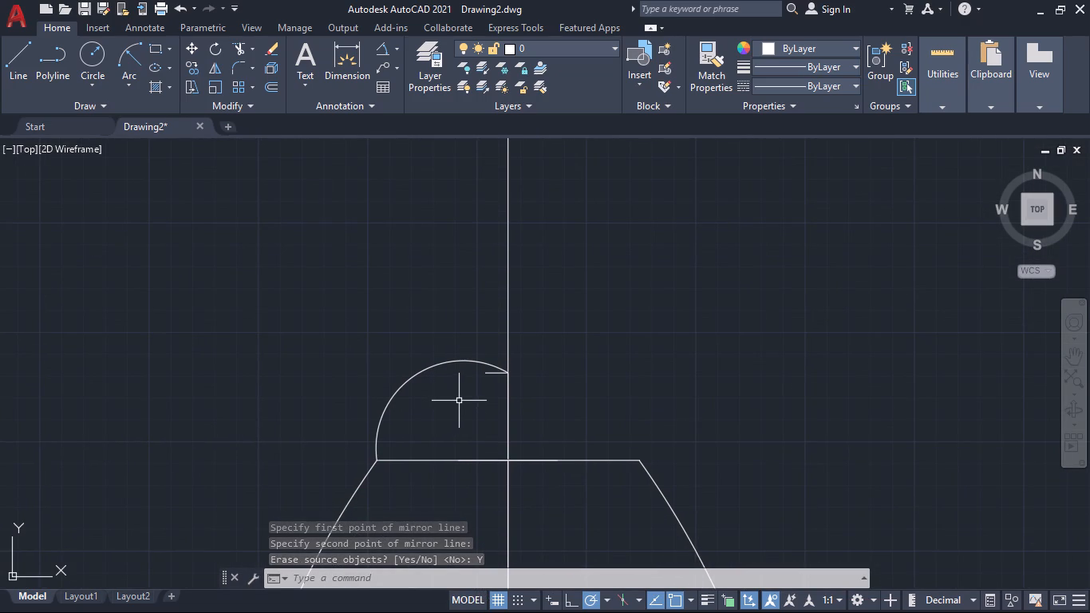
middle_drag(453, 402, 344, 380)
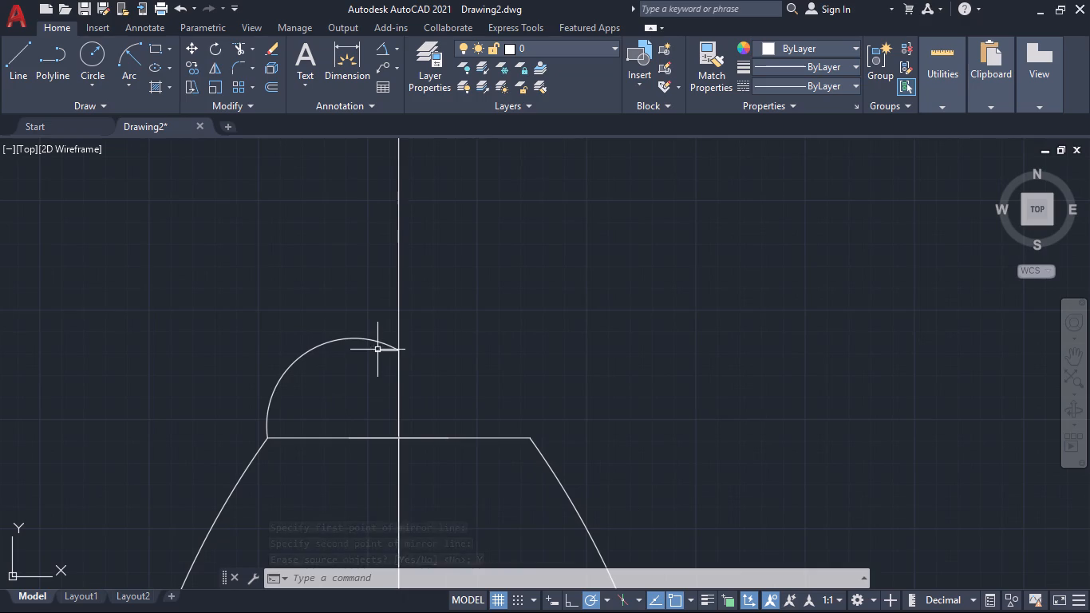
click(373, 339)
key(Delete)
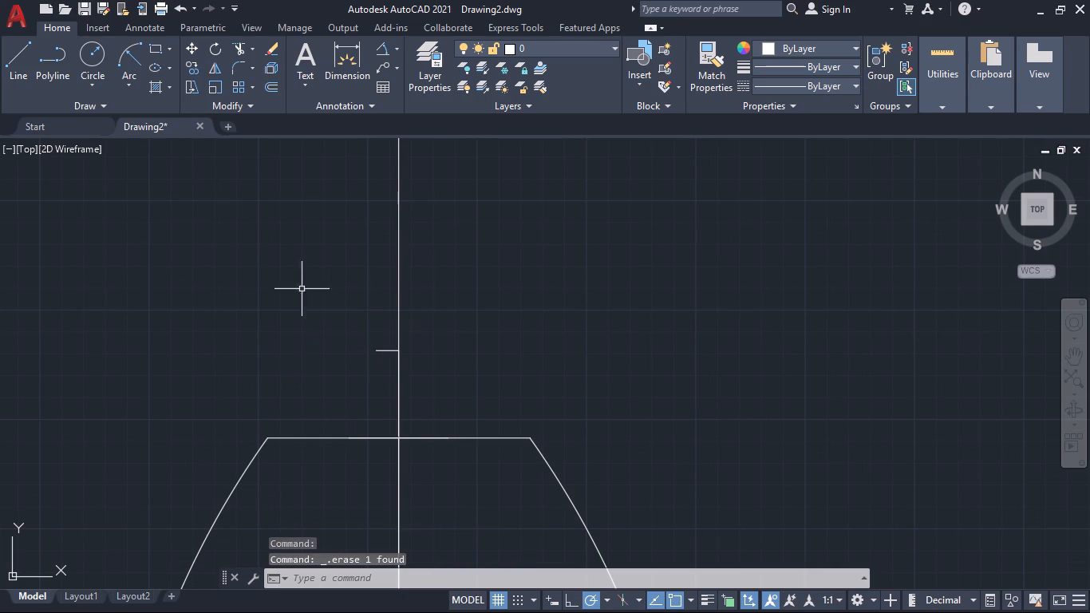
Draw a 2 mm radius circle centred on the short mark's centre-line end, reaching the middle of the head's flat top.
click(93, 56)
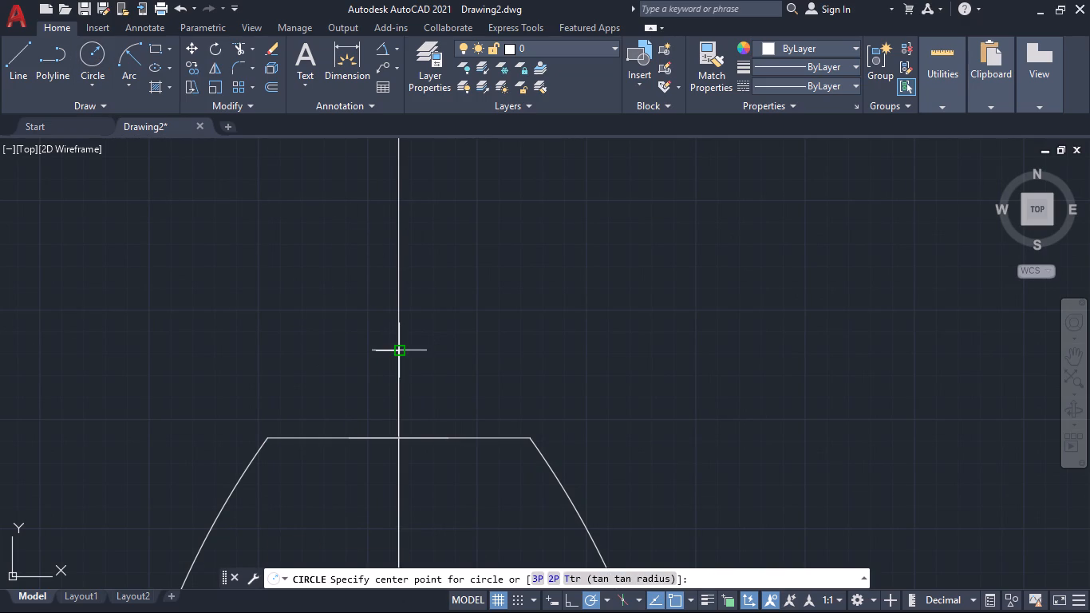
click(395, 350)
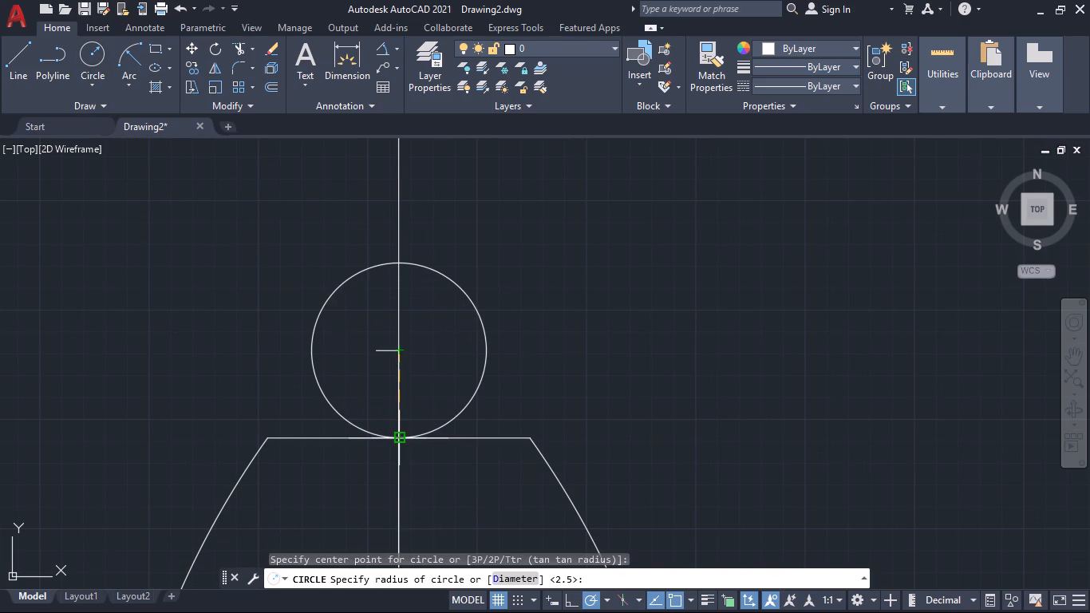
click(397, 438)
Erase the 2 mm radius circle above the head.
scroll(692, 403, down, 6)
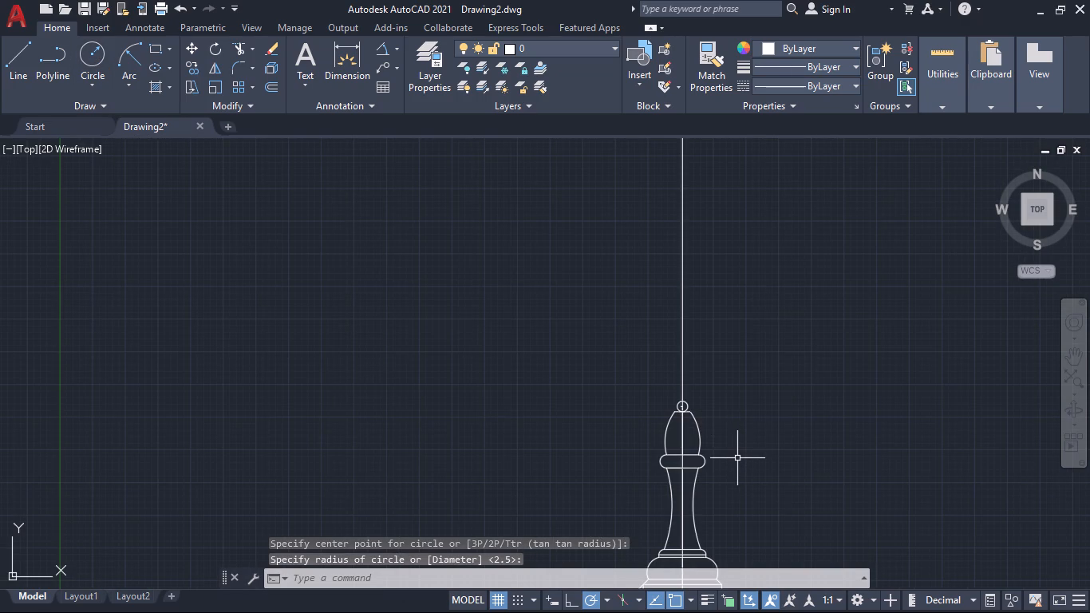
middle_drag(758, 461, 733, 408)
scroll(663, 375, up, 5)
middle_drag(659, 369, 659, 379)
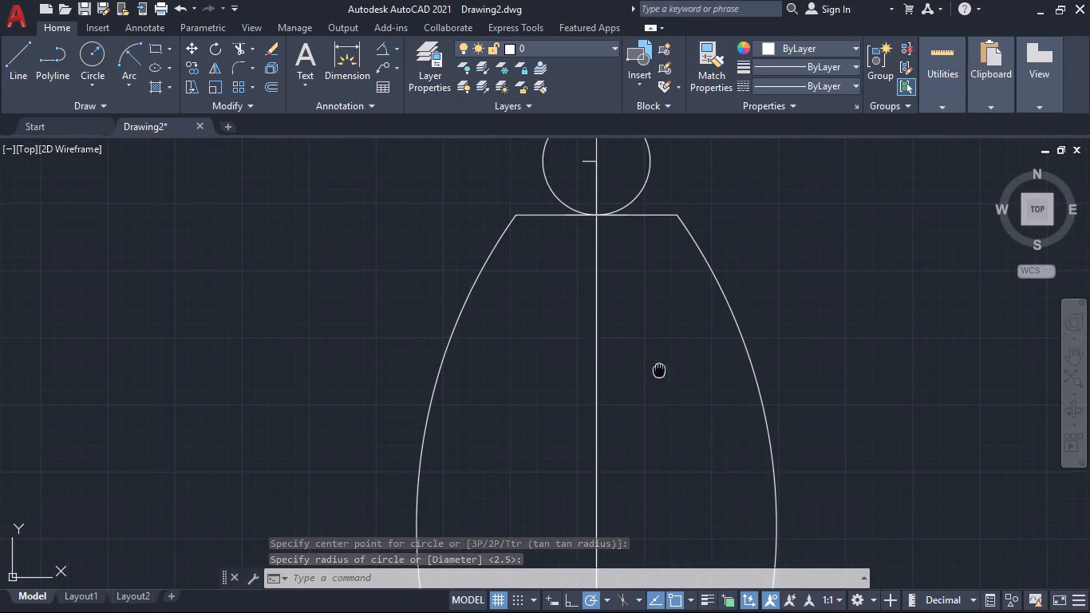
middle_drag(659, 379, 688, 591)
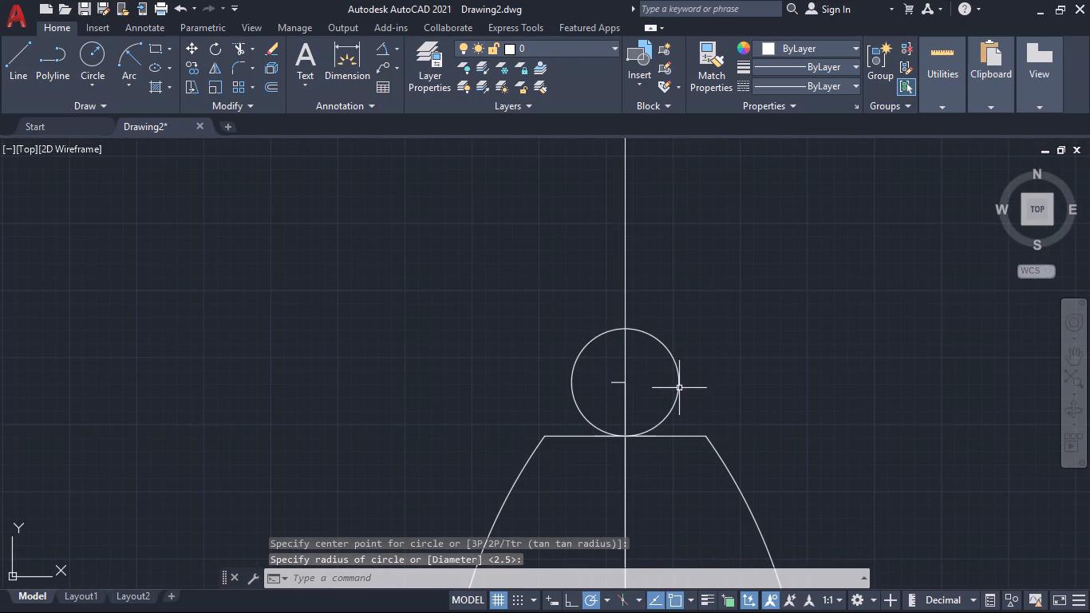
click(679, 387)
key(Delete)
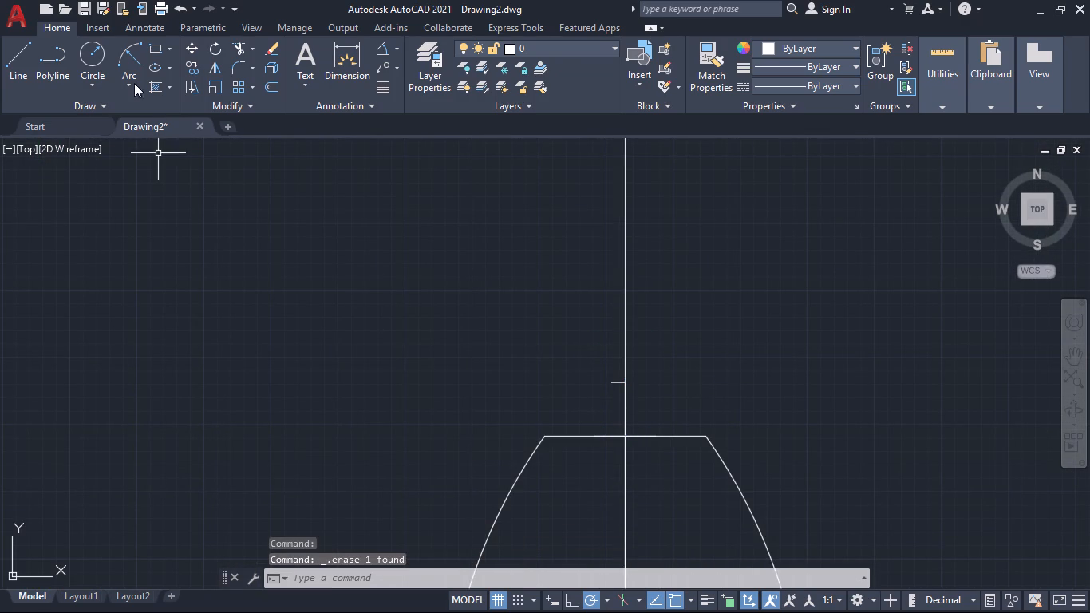
Draw a circle centred on the short mark's centre-line end and passing through the head's top right corner.
click(93, 59)
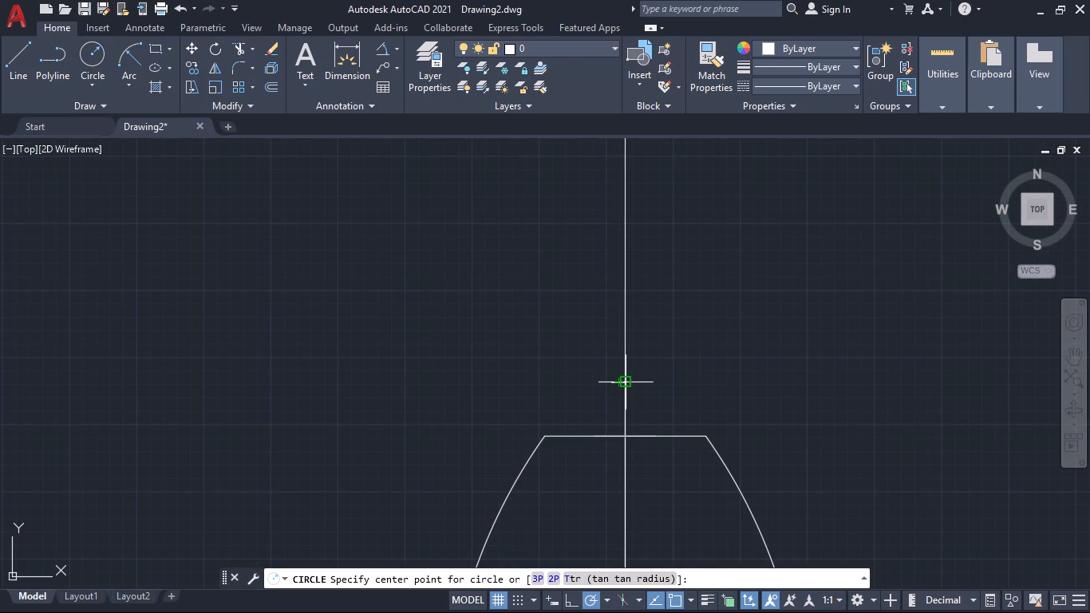
click(631, 385)
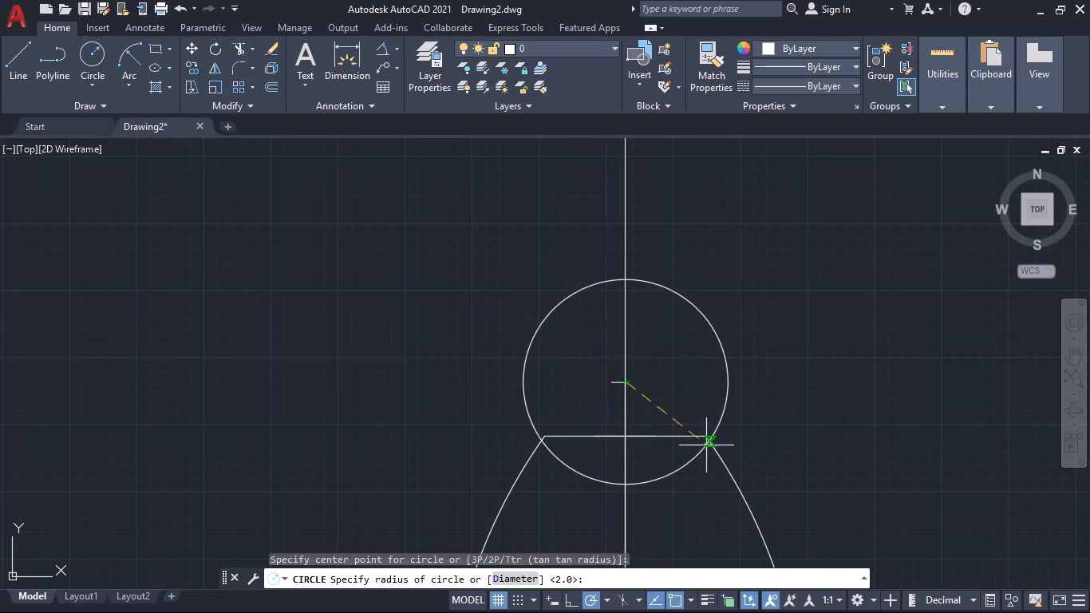
click(706, 438)
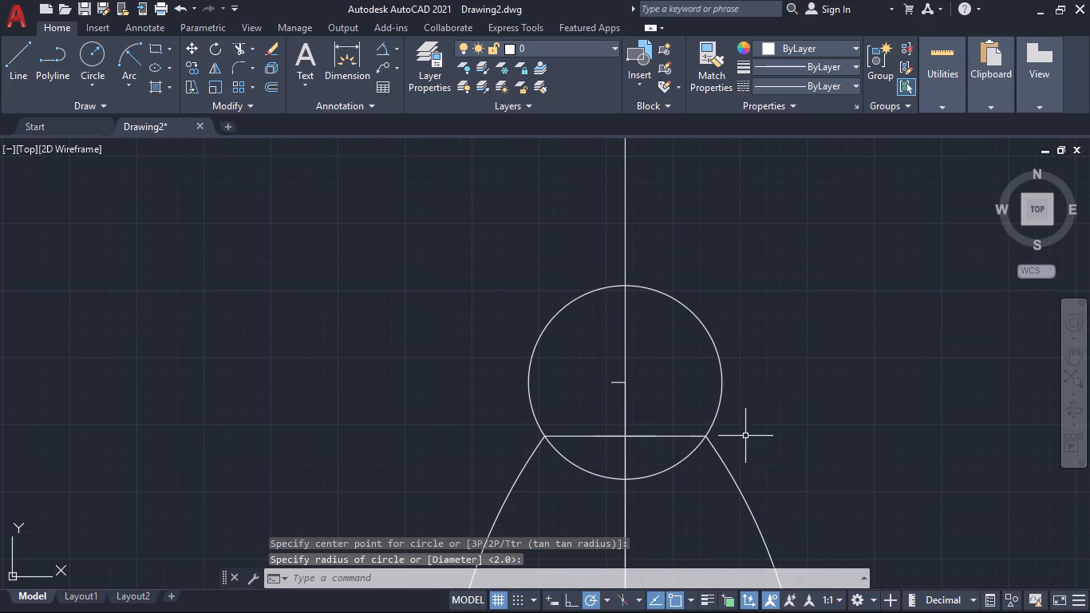
Trim away the circle's lower arc inside the head and the short horizontal line at the circle's centre.
scroll(819, 437, down, 1)
middle_drag(821, 440, 744, 338)
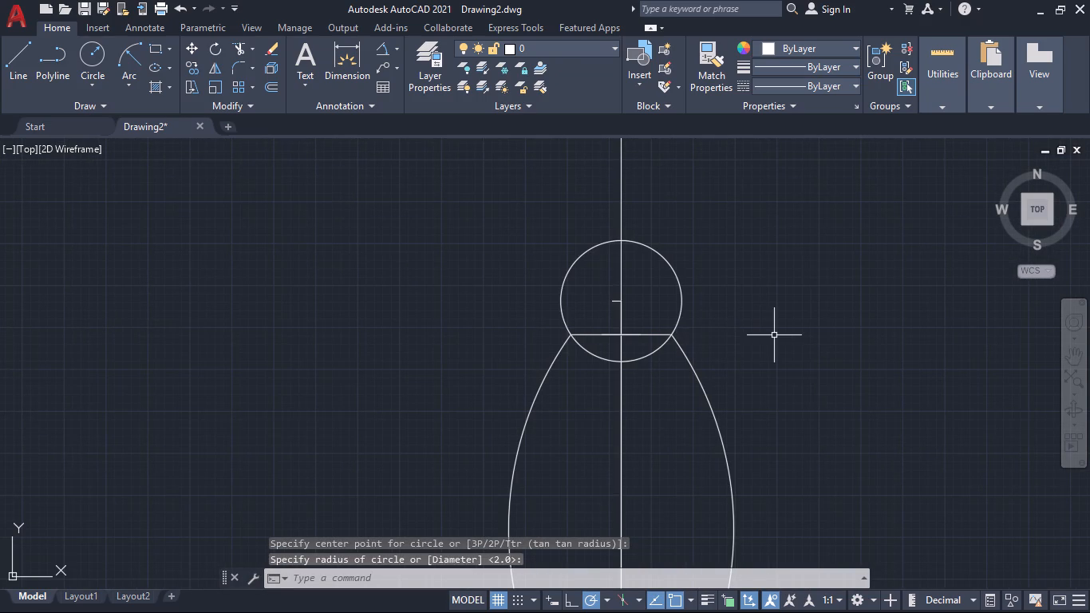
text(TR)
key(Return)
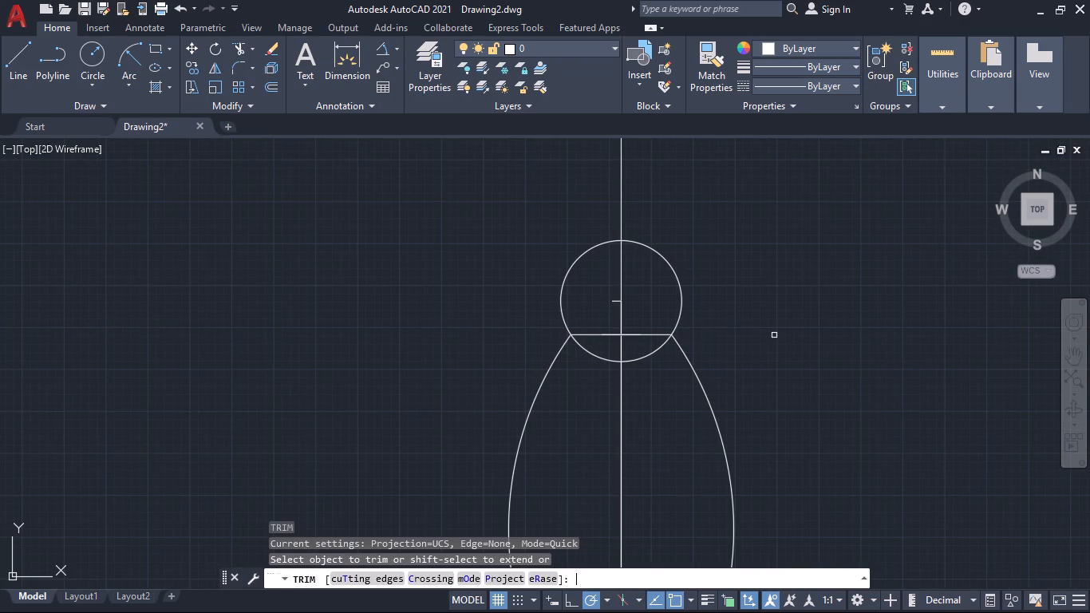
scroll(695, 353, up, 3)
click(595, 352)
click(480, 338)
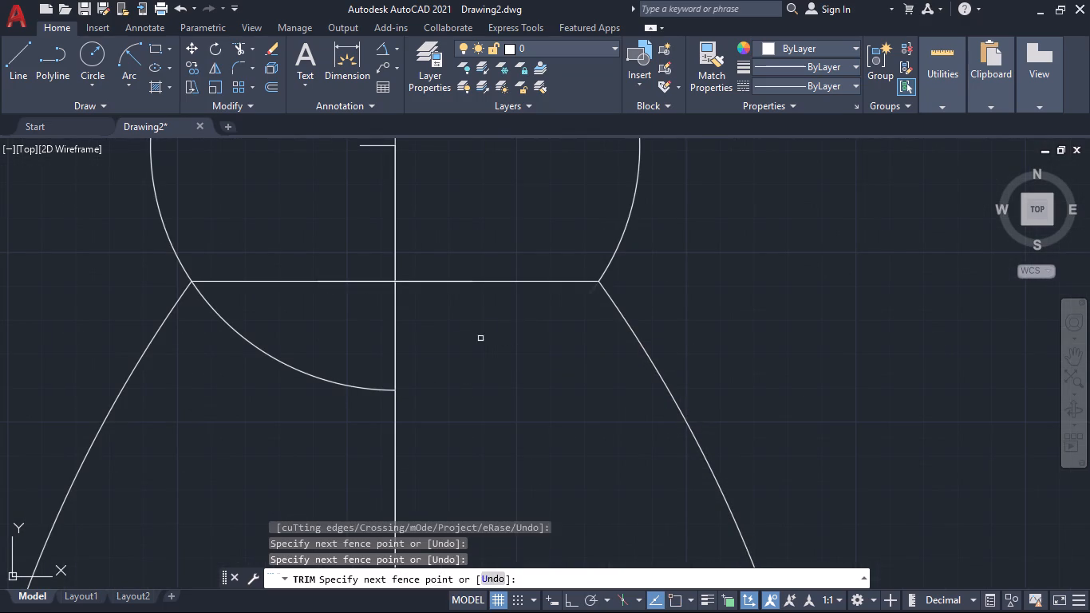
click(294, 350)
click(235, 385)
scroll(436, 413, down, 3)
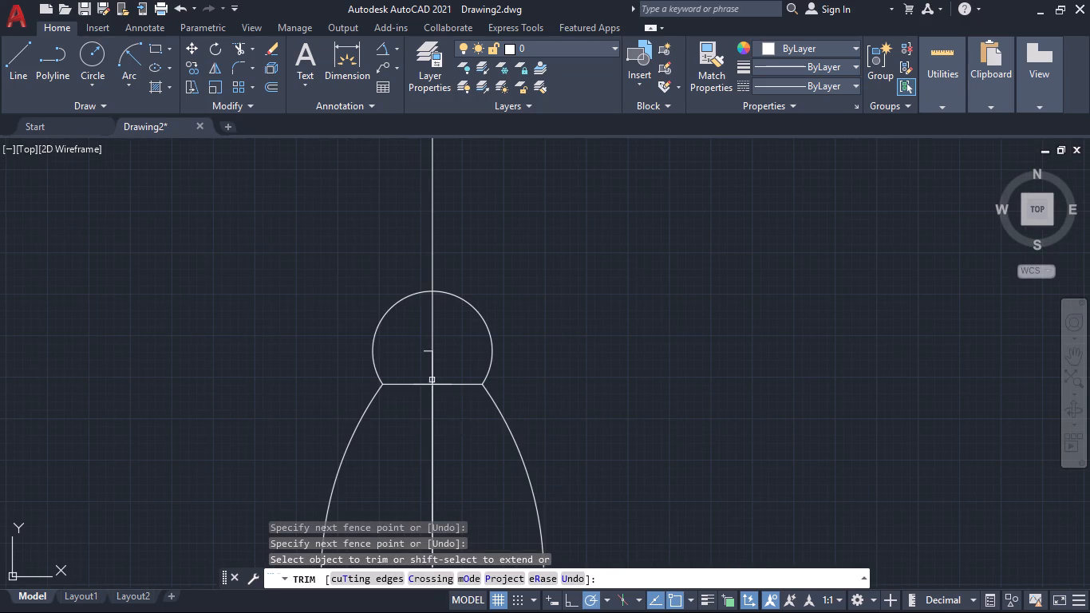
scroll(419, 353, up, 4)
click(452, 340)
scroll(604, 367, down, 4)
scroll(743, 403, down, 3)
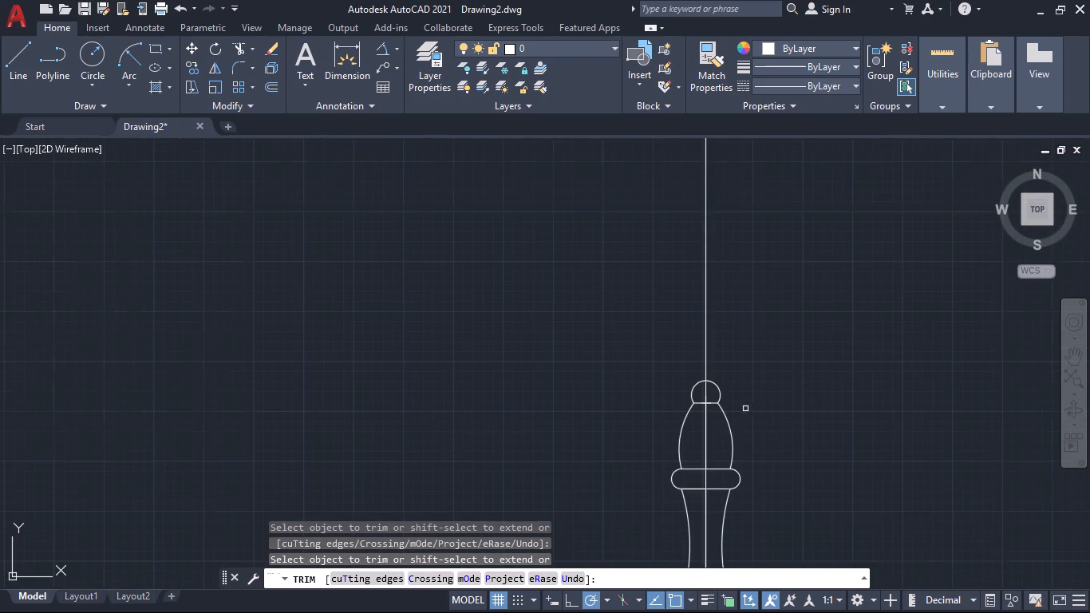
Erase the long vertical construction line running through the bishop's centre and beyond its top and base.
middle_drag(813, 458, 595, 266)
scroll(606, 293, down, 2)
middle_drag(621, 327, 654, 422)
scroll(643, 425, up, 2)
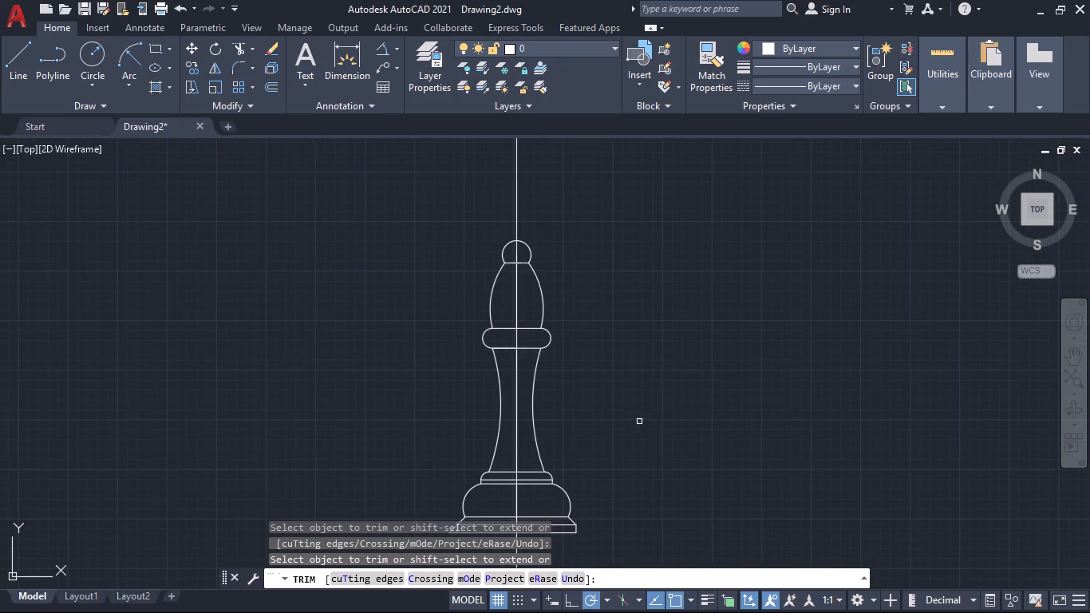
middle_drag(640, 429, 663, 362)
middle_click(663, 363)
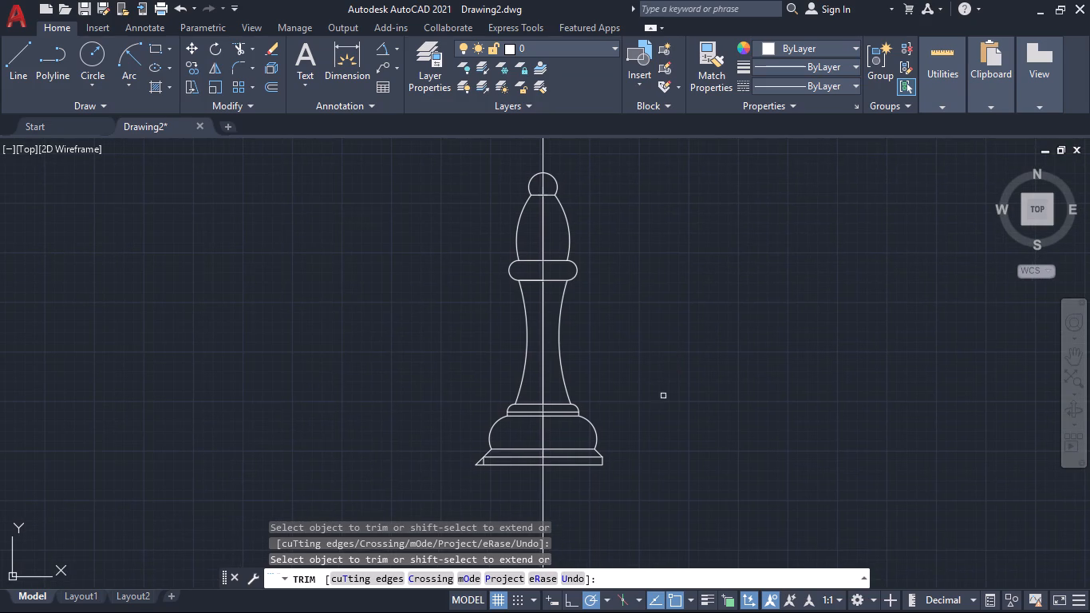
key(Escape)
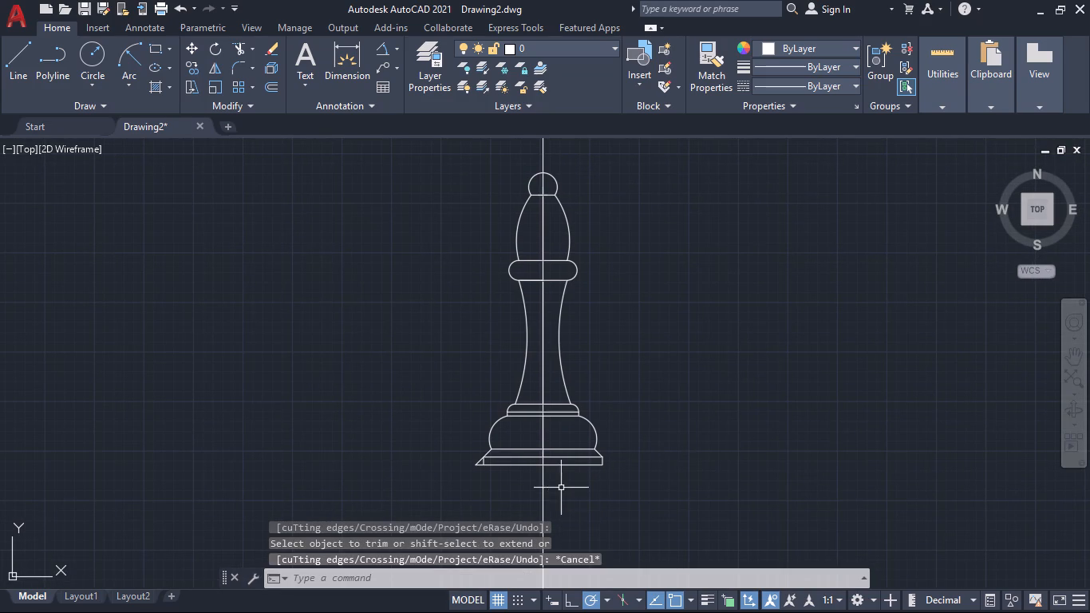
click(542, 481)
key(Delete)
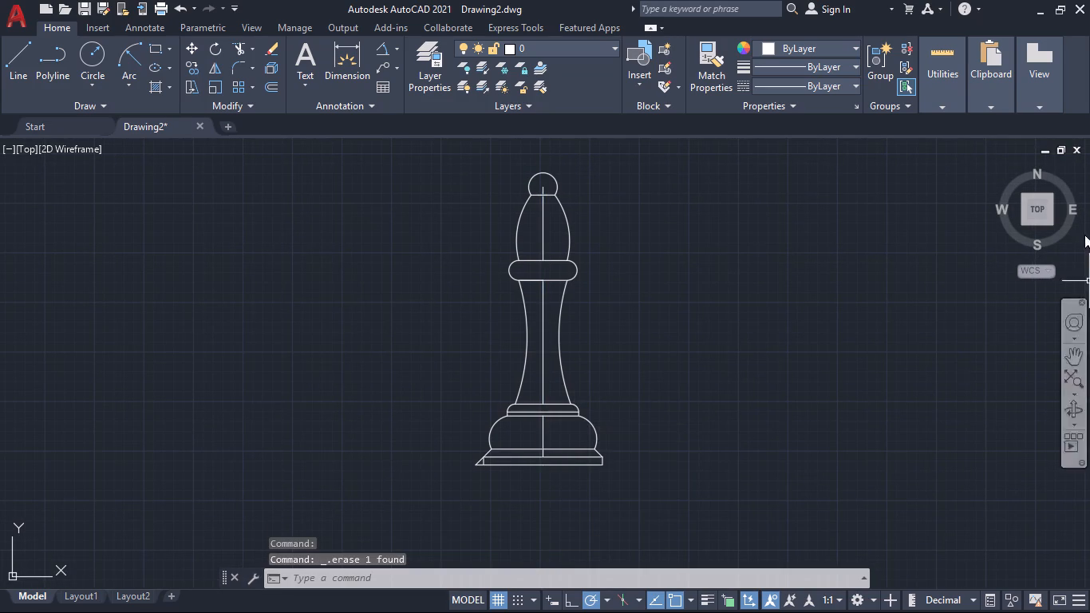
Erase the leftover vertical centre-line segments inside the rounded base, the bevel below it, the concave body, the head and the ball top.
scroll(555, 438, up, 4)
click(468, 430)
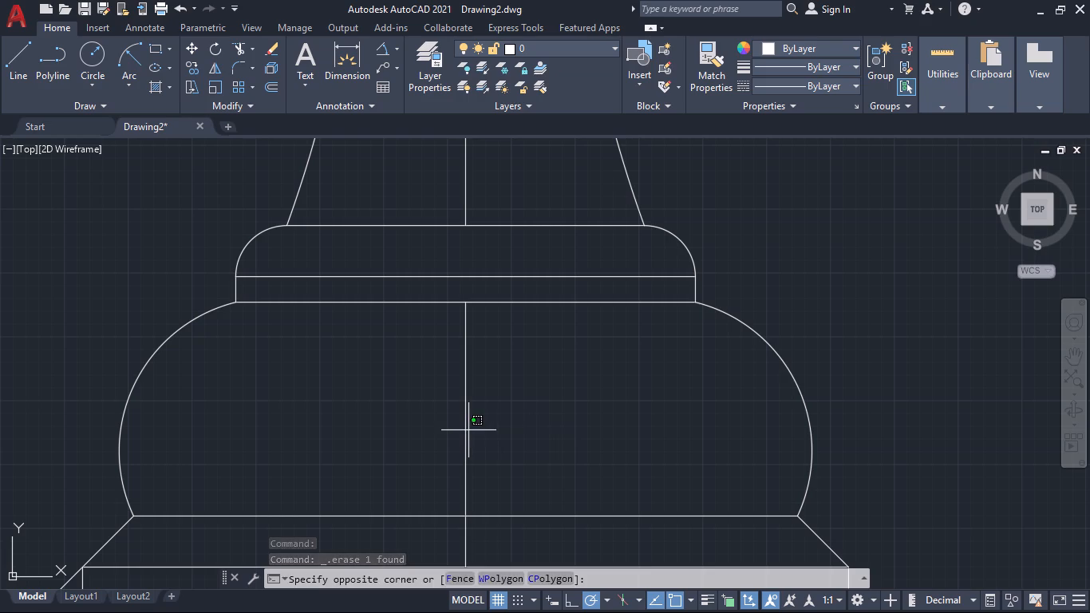
click(457, 429)
scroll(497, 433, down, 1)
click(495, 503)
click(468, 503)
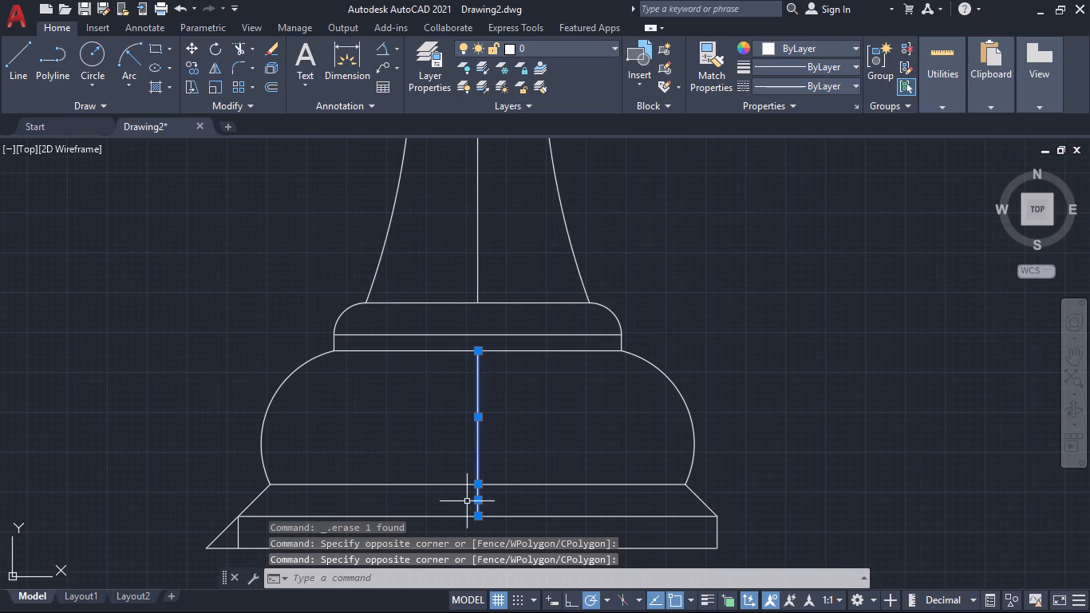
middle_drag(515, 431, 526, 498)
click(523, 319)
click(475, 304)
middle_drag(505, 302, 507, 306)
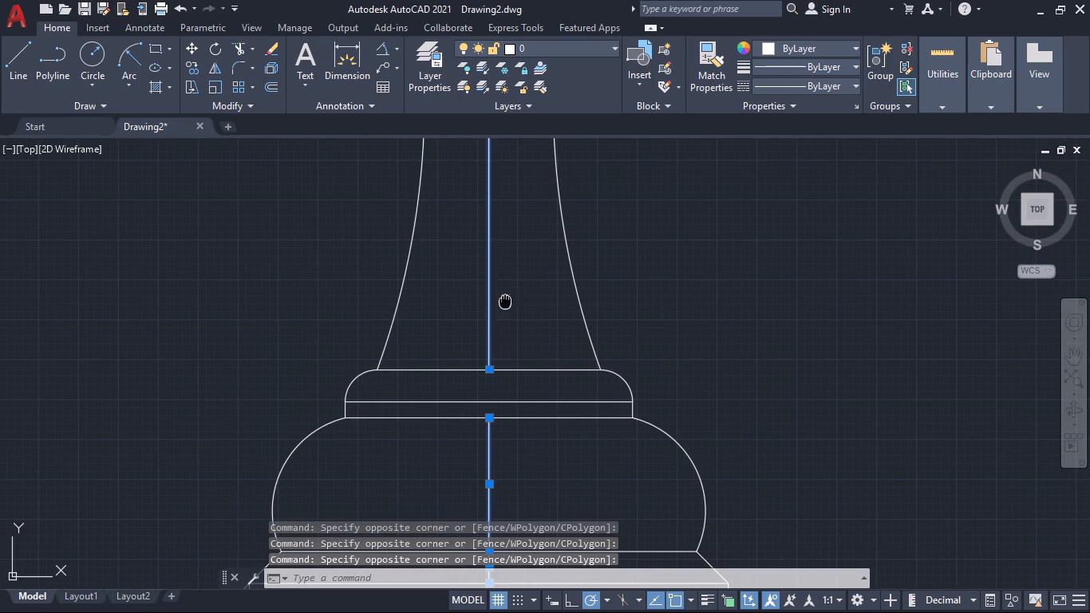
middle_drag(507, 306, 544, 560)
scroll(562, 391, down, 2)
middle_drag(568, 334, 551, 461)
click(549, 318)
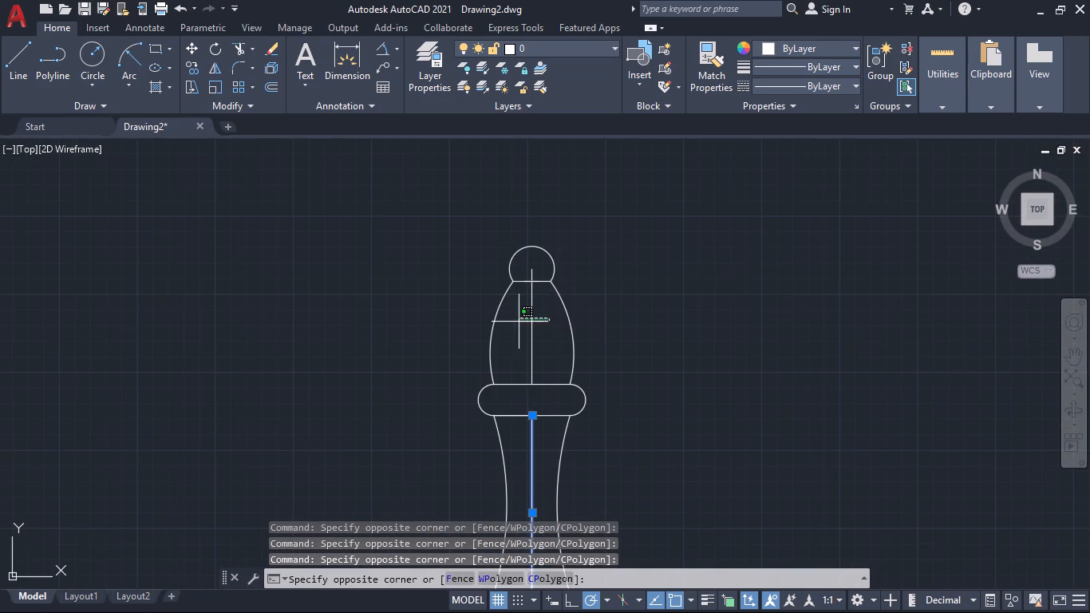
click(514, 321)
scroll(524, 263, up, 3)
click(560, 299)
click(533, 298)
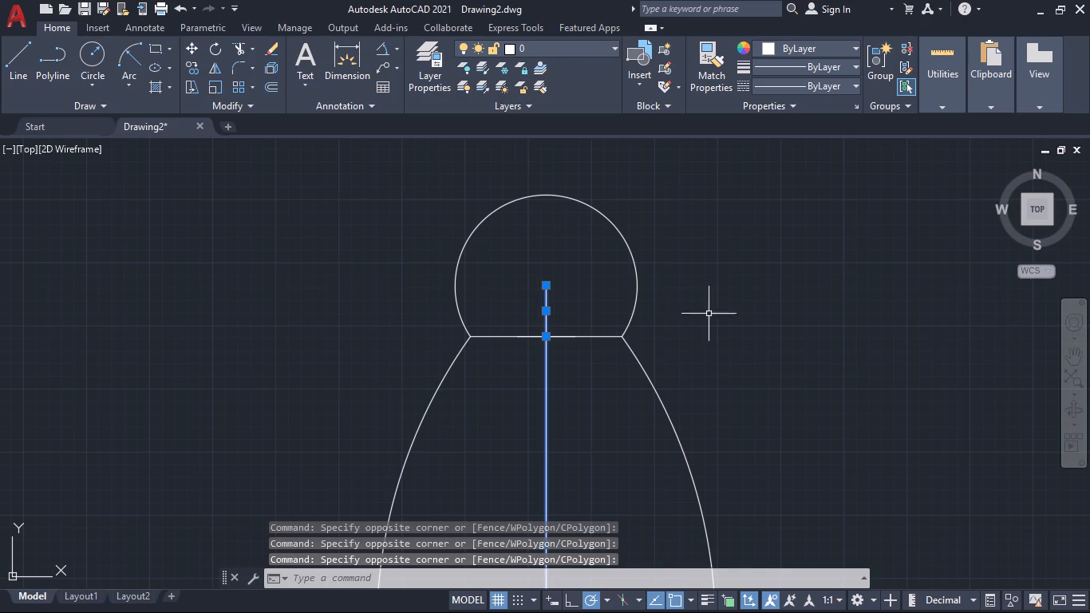
key(Delete)
Copy the whole bishop profile from its ball centre, placing one duplicate horizontally level with the original, clear of it on the right.
scroll(718, 342, down, 6)
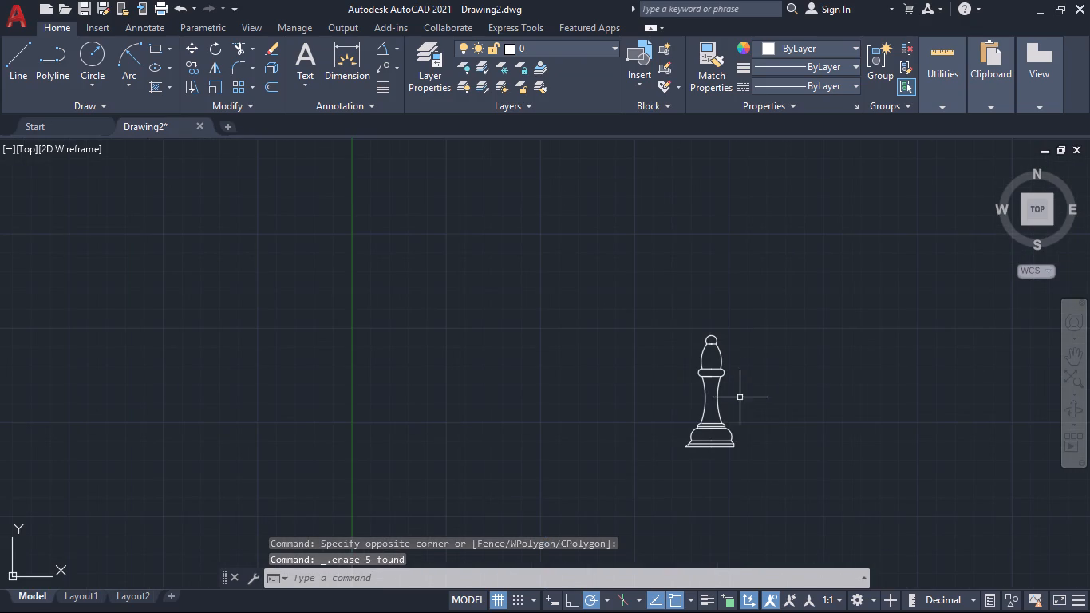
click(774, 485)
click(618, 244)
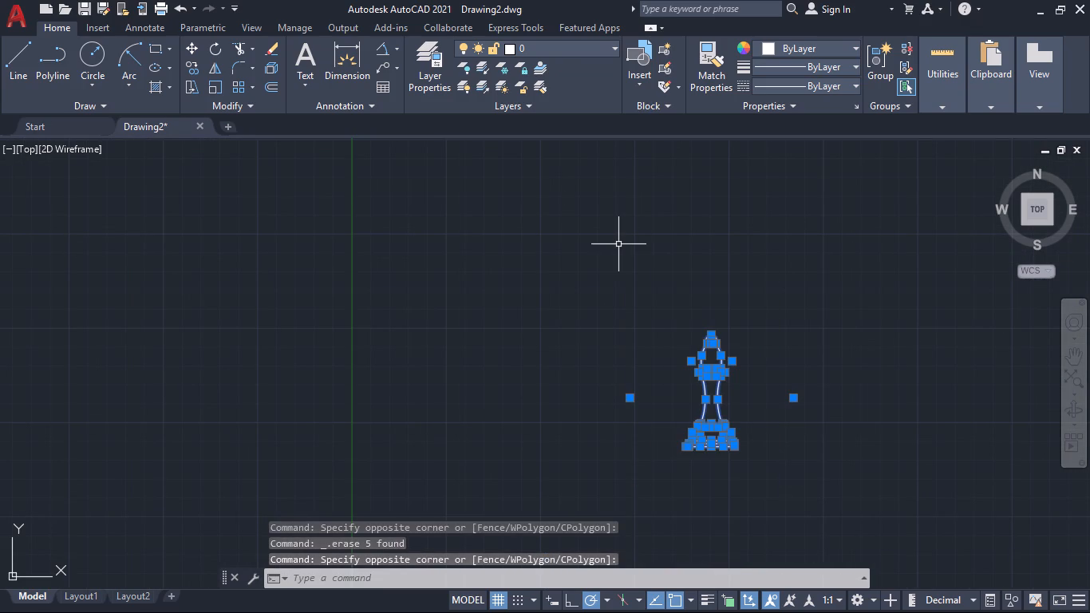
key(m)
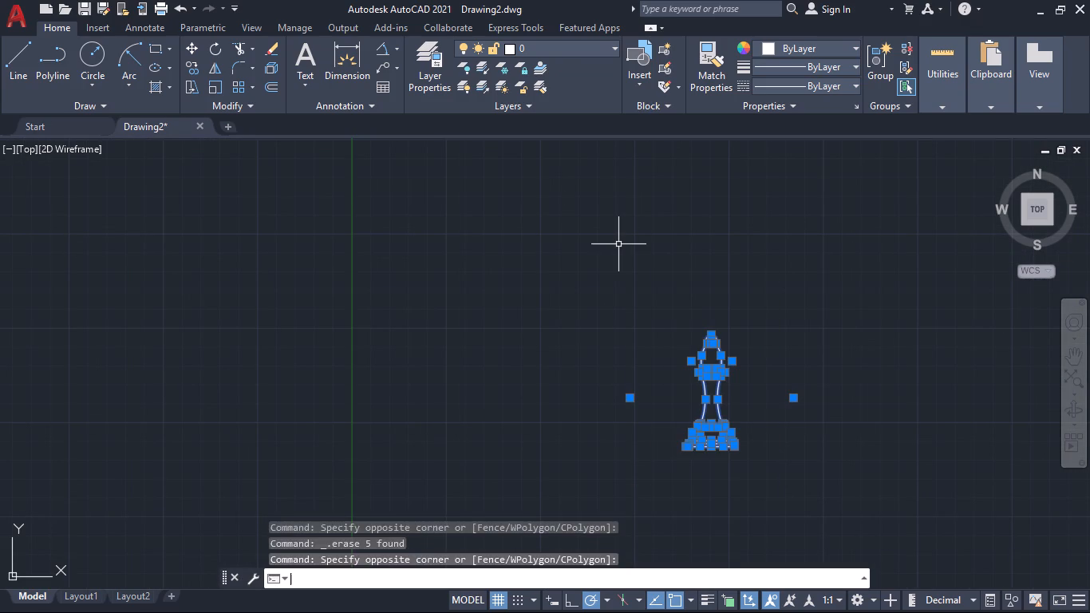
key(BackSpace)
text(CO)
key(Return)
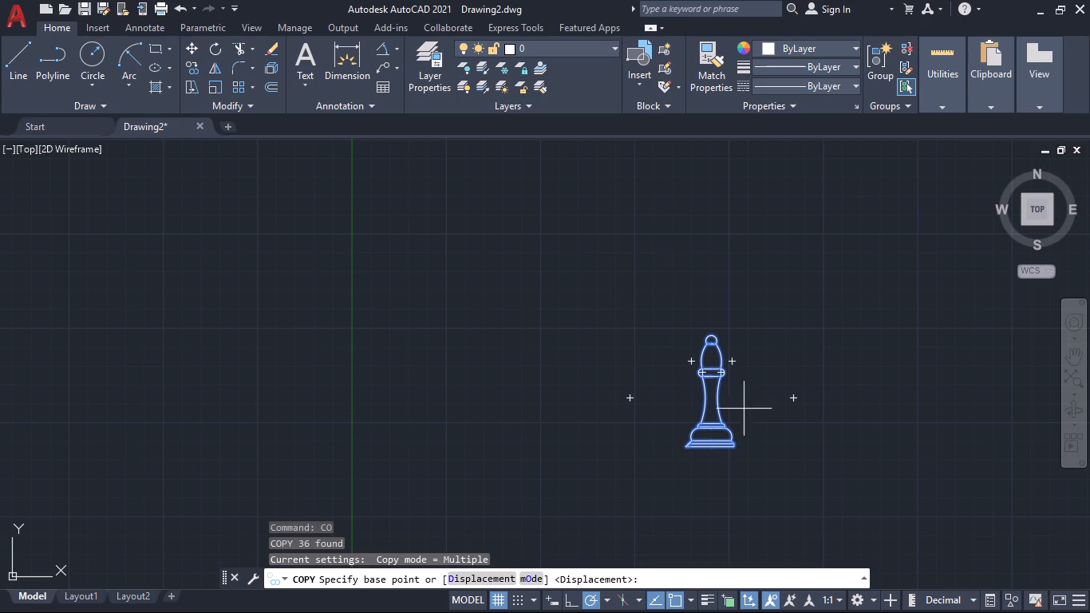
scroll(730, 370, up, 4)
click(601, 196)
scroll(786, 289, down, 4)
middle_drag(760, 287, 426, 217)
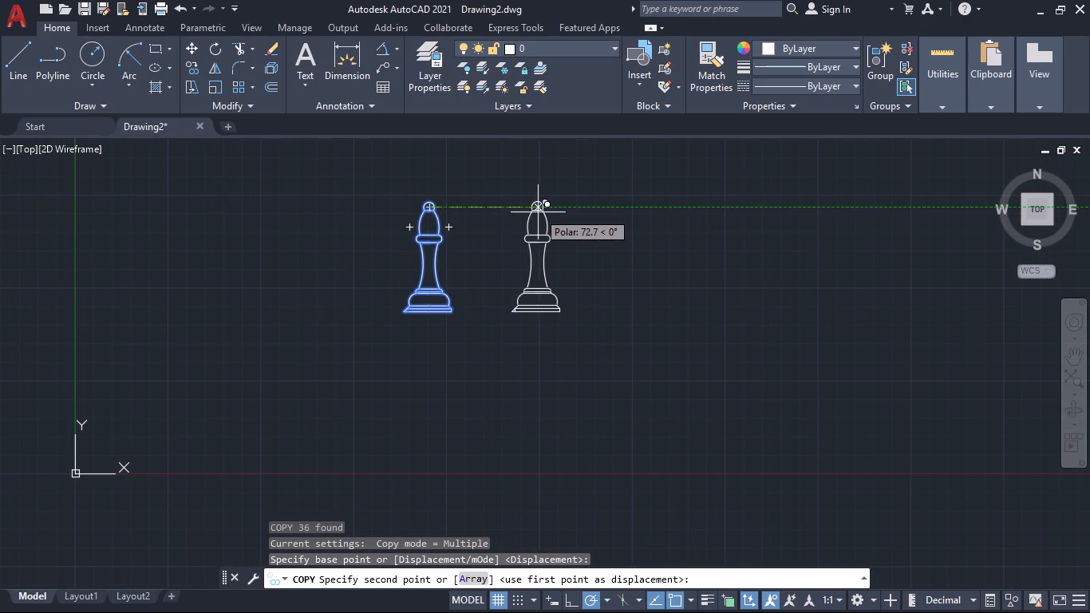
click(575, 212)
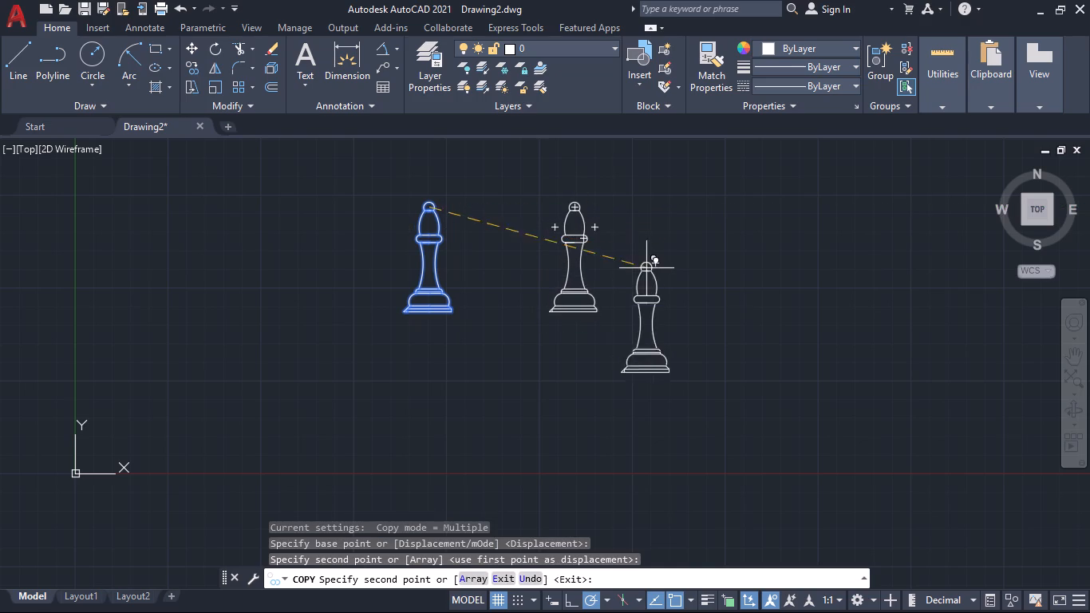
key(Escape)
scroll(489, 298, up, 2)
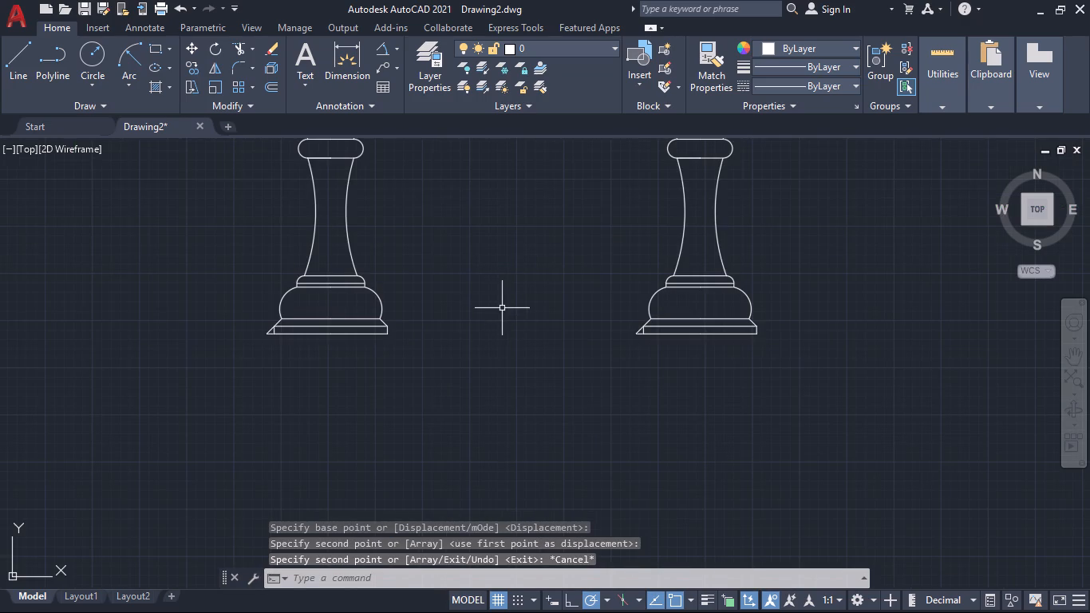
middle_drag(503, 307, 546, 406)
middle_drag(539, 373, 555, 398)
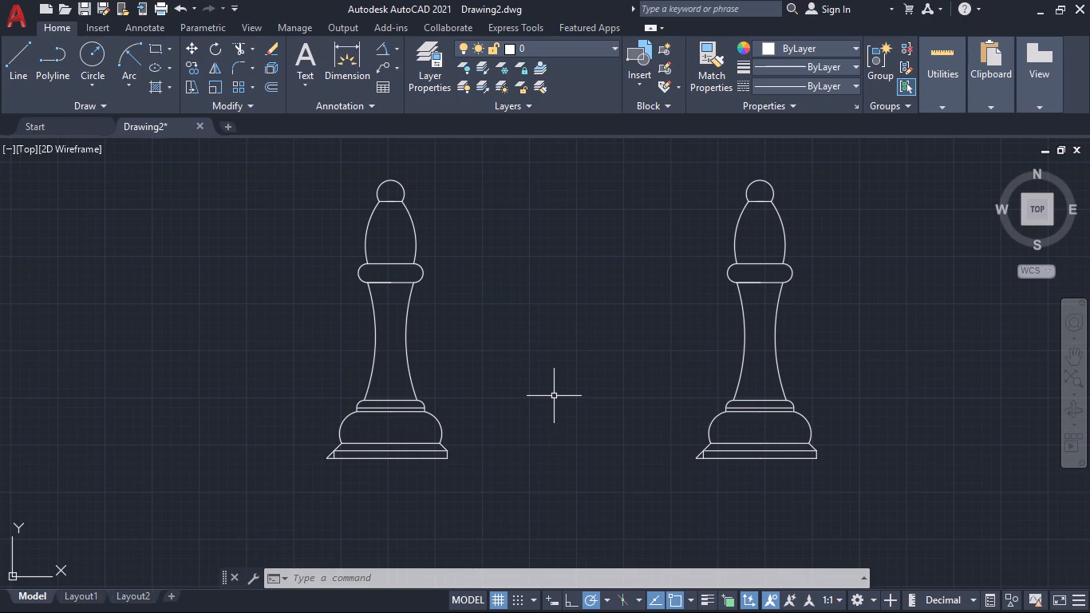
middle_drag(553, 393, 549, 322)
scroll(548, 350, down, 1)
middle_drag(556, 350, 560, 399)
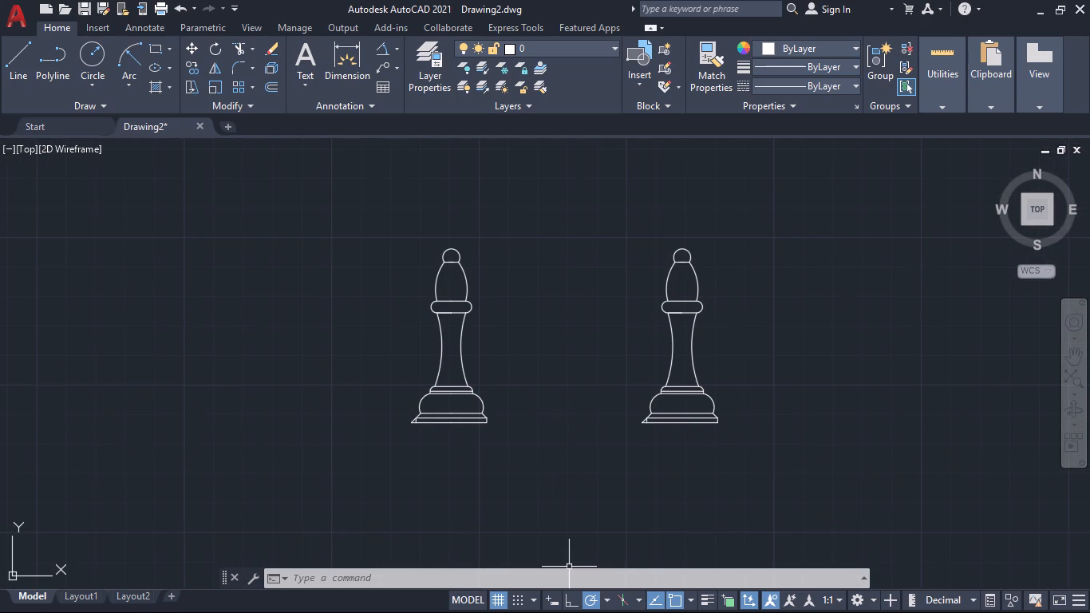
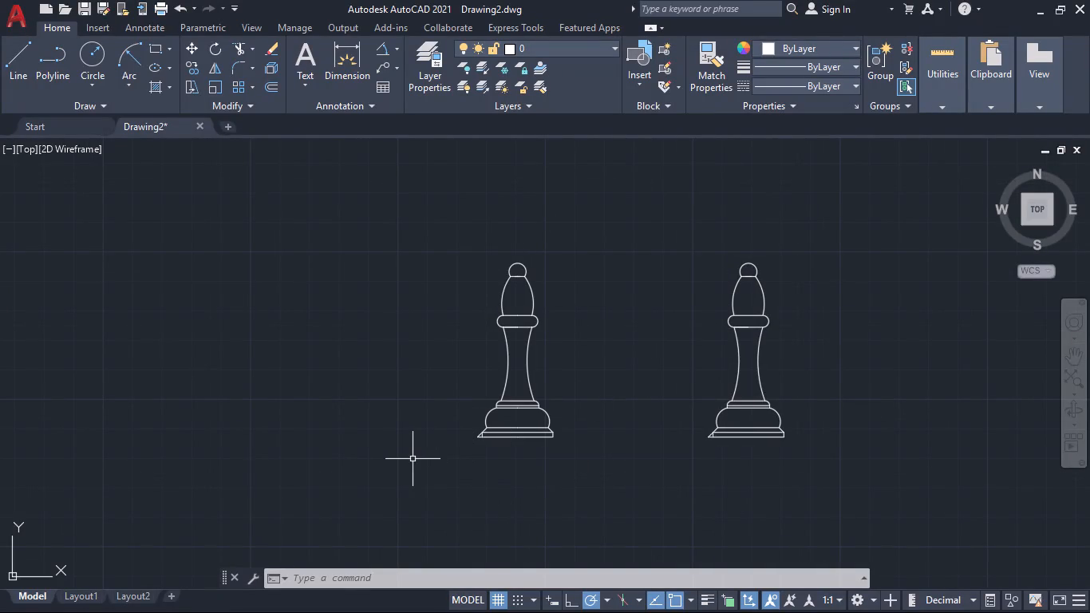
Draw a vertical construction line through the midpoint of the original bishop's bottom base edge.
text(XL)
key(Return)
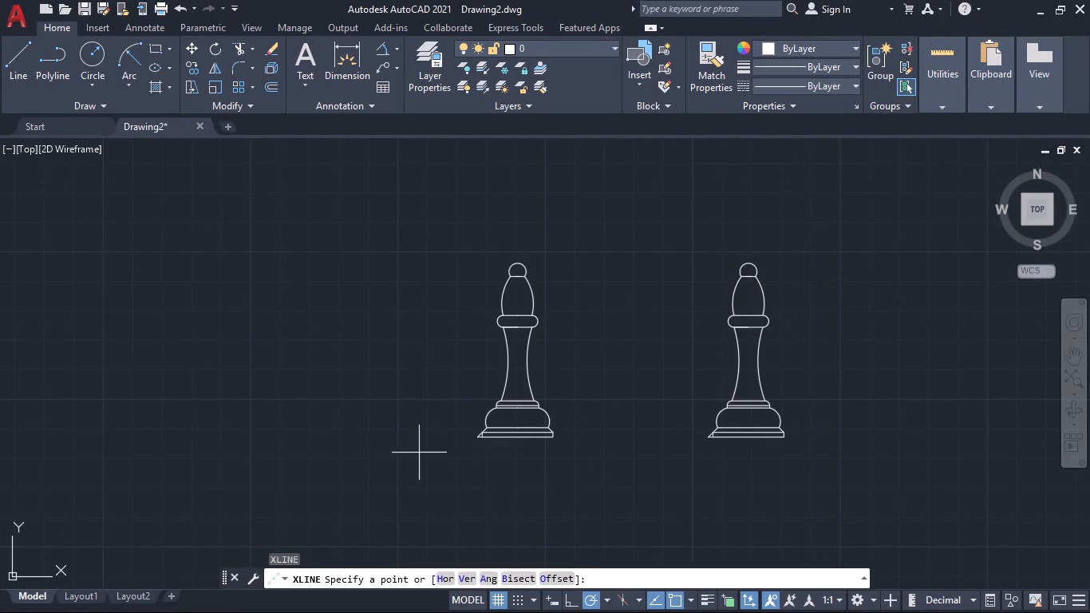
click(464, 574)
scroll(513, 436, up, 5)
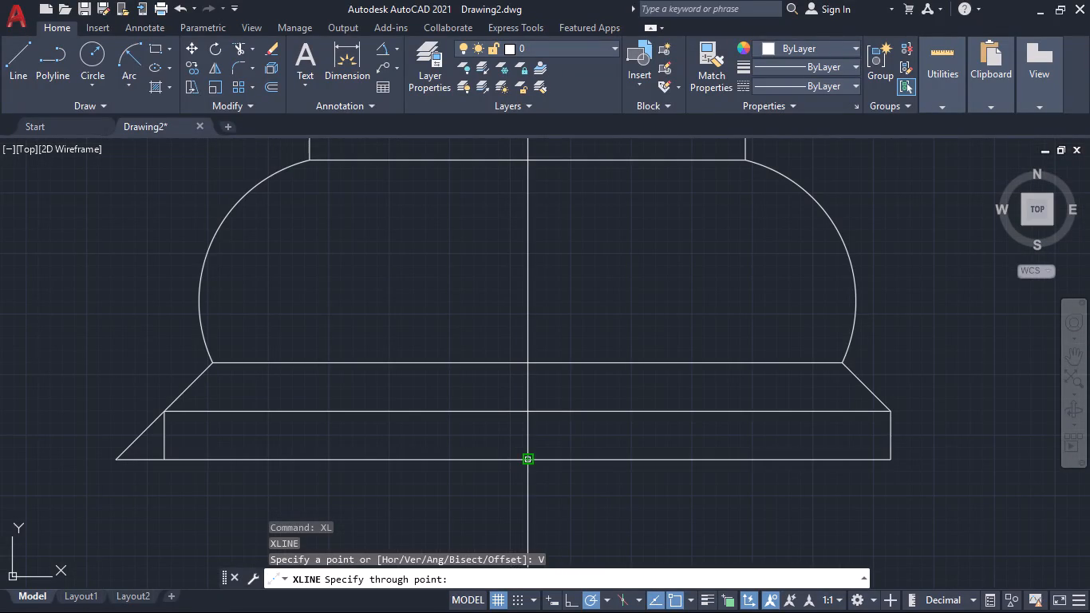
click(527, 457)
scroll(695, 485, down, 4)
key(Escape)
scroll(756, 490, down, 1)
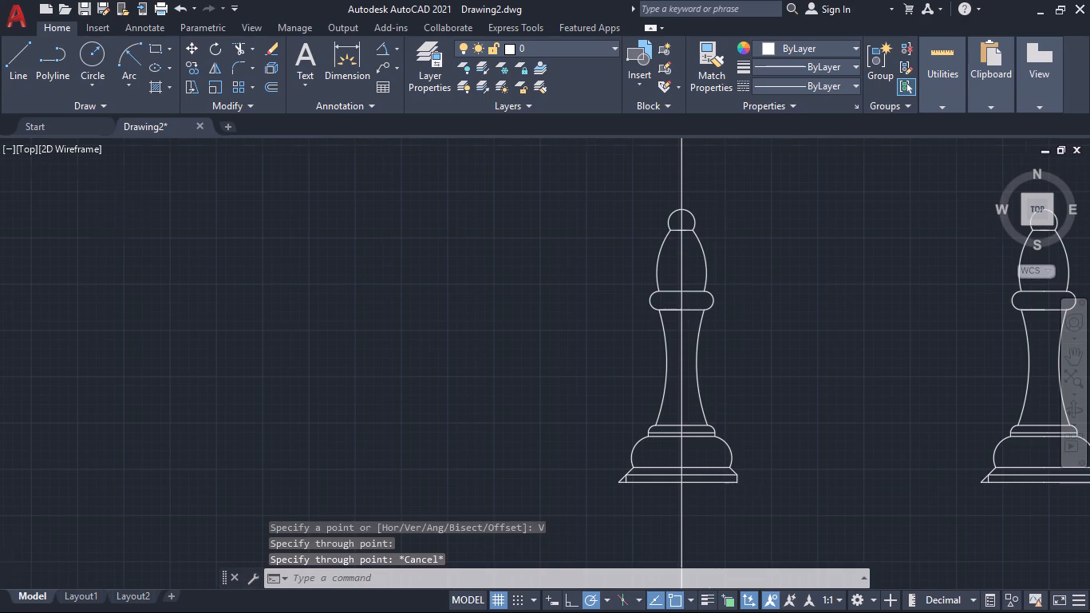
Add an angular dimension between the original bishop's sloped left base edge and its bottom edge, placed outside the lower left corner.
middle_drag(784, 479, 606, 449)
scroll(783, 477, up, 1)
middle_drag(598, 441, 610, 463)
middle_drag(415, 437, 415, 435)
scroll(415, 435, up, 1)
middle_drag(415, 435, 431, 361)
click(381, 48)
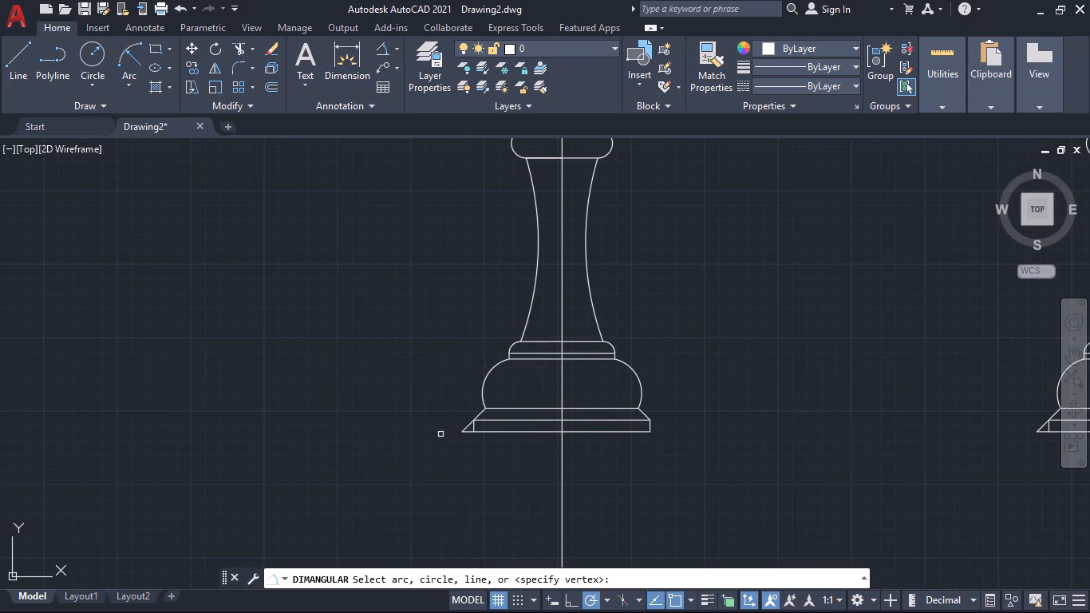
middle_drag(440, 435, 431, 361)
scroll(444, 362, up, 5)
click(532, 268)
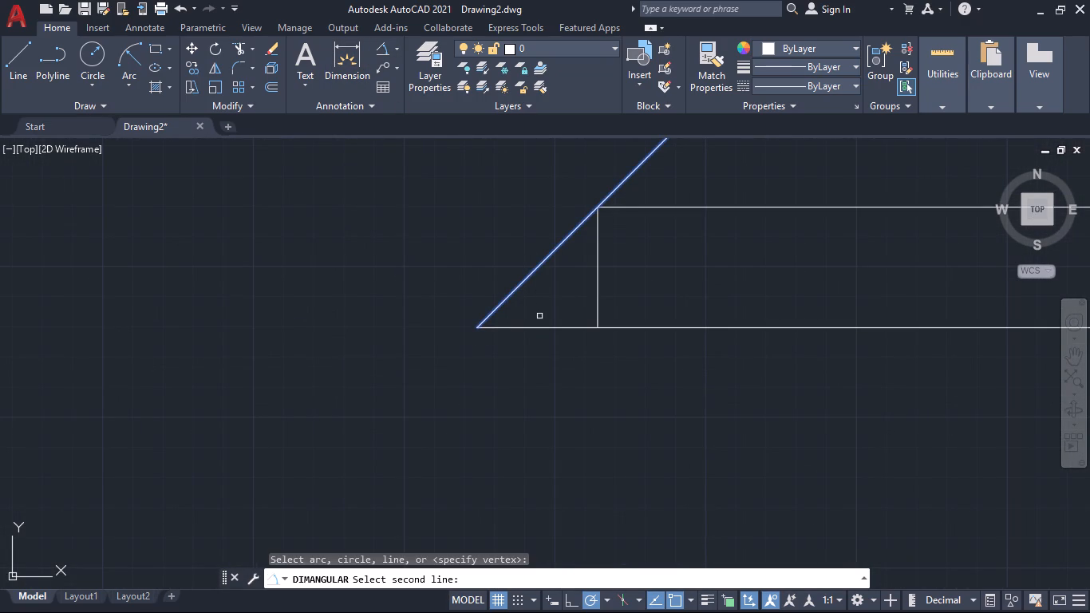
click(541, 330)
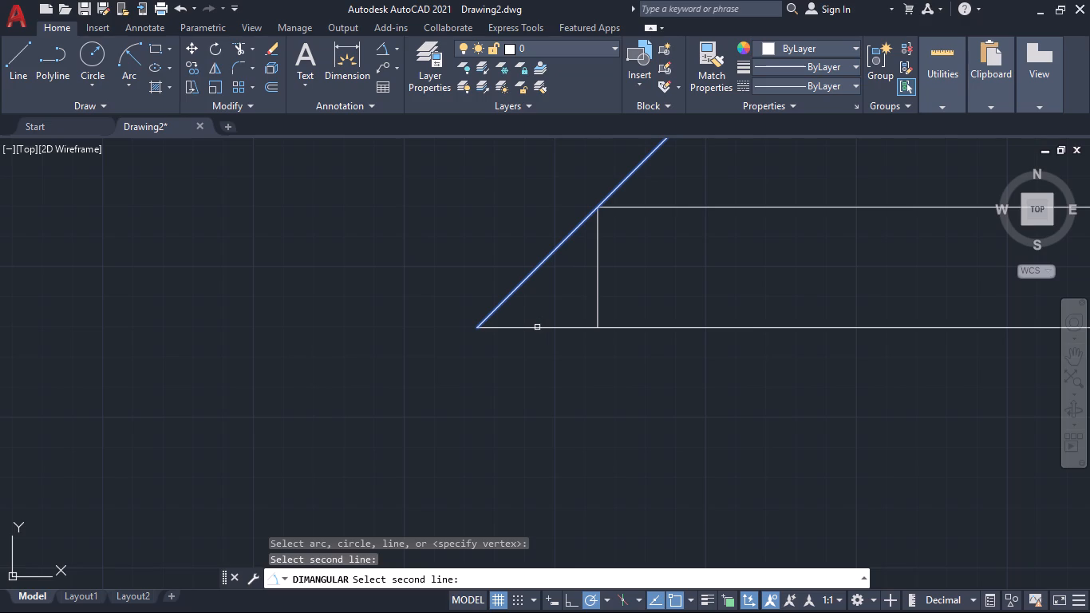
click(536, 327)
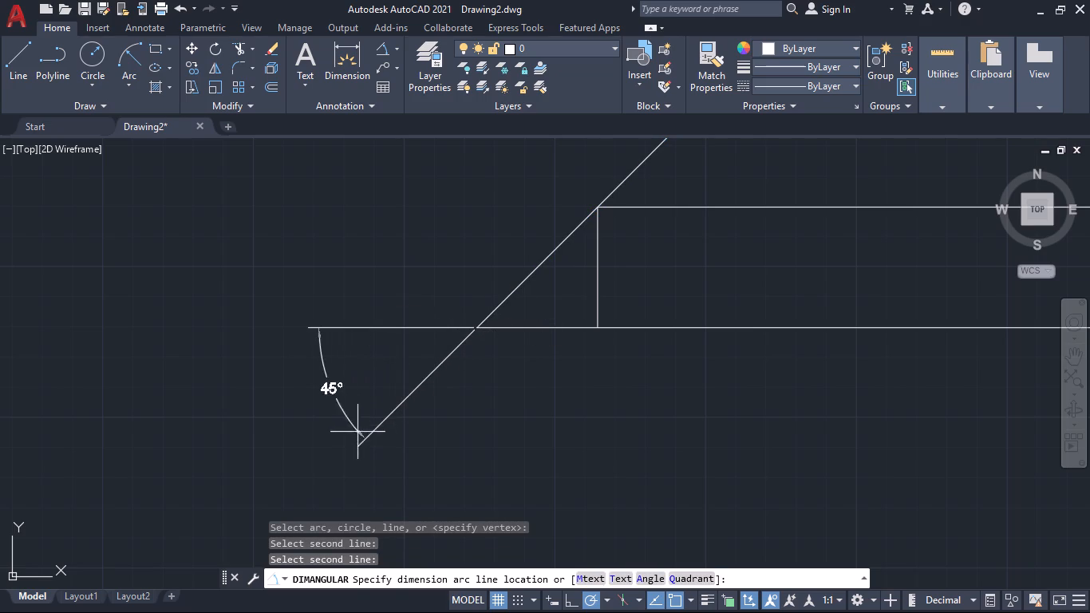
click(336, 445)
Modify the Standard dimension style to use an arrow size of 0.75.
scroll(620, 434, down, 3)
middle_drag(653, 466, 472, 514)
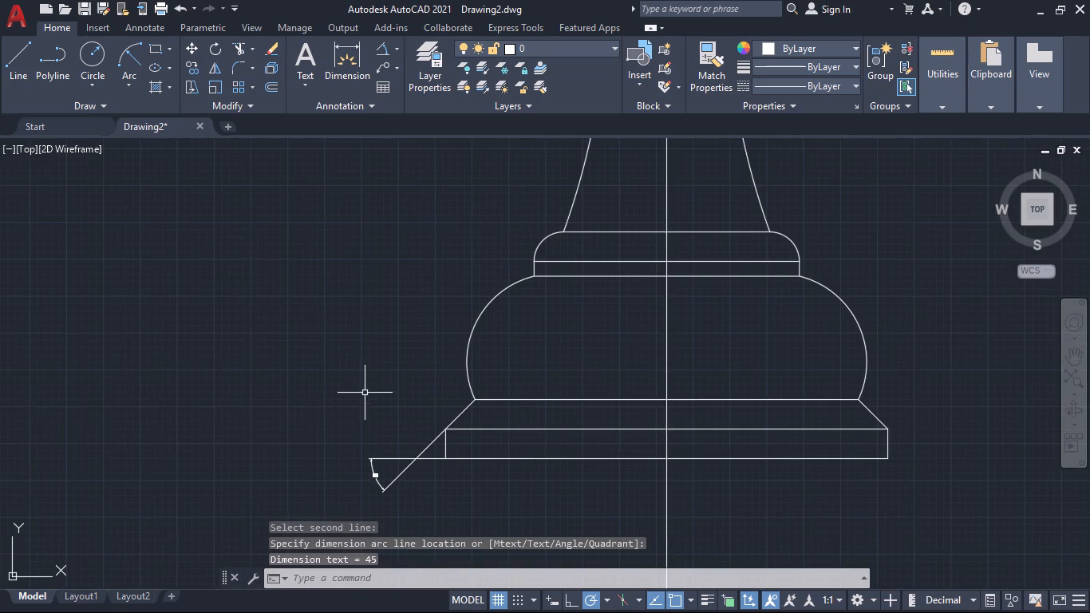
middle_drag(365, 391, 332, 396)
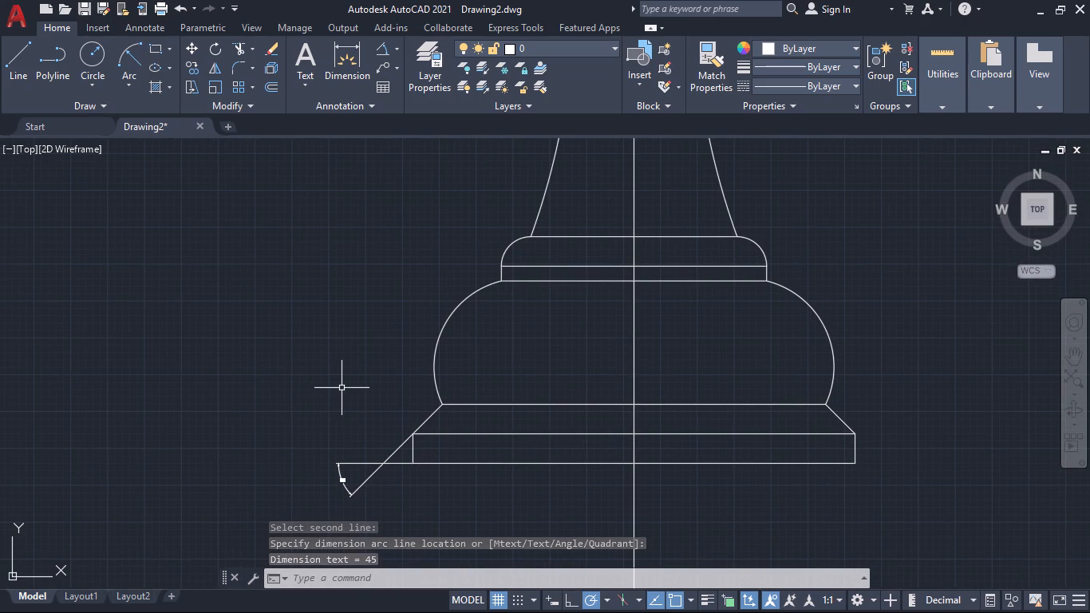
key(d)
key(Return)
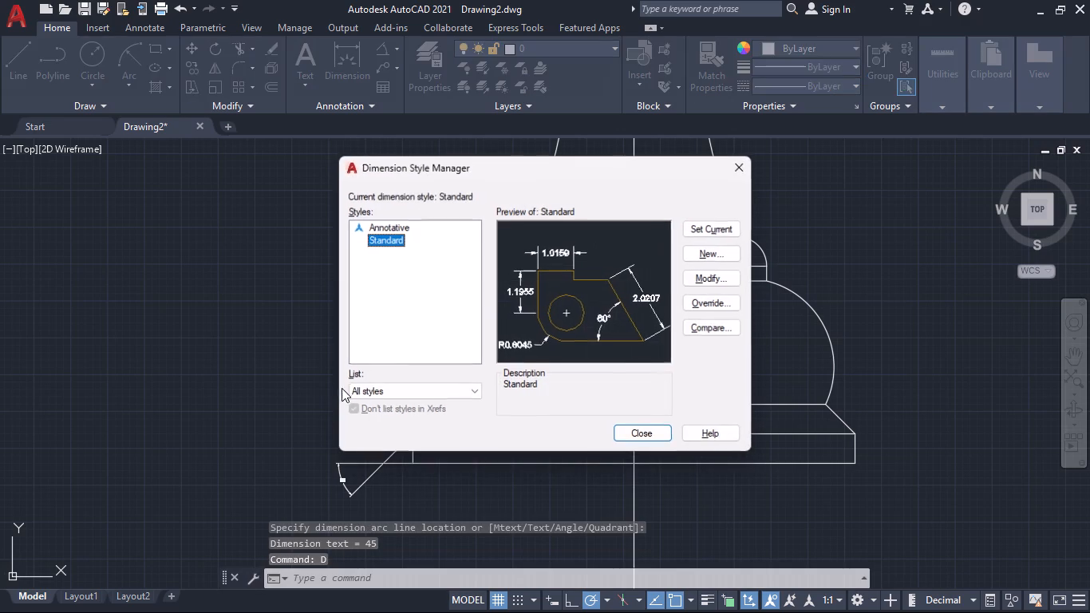
click(697, 279)
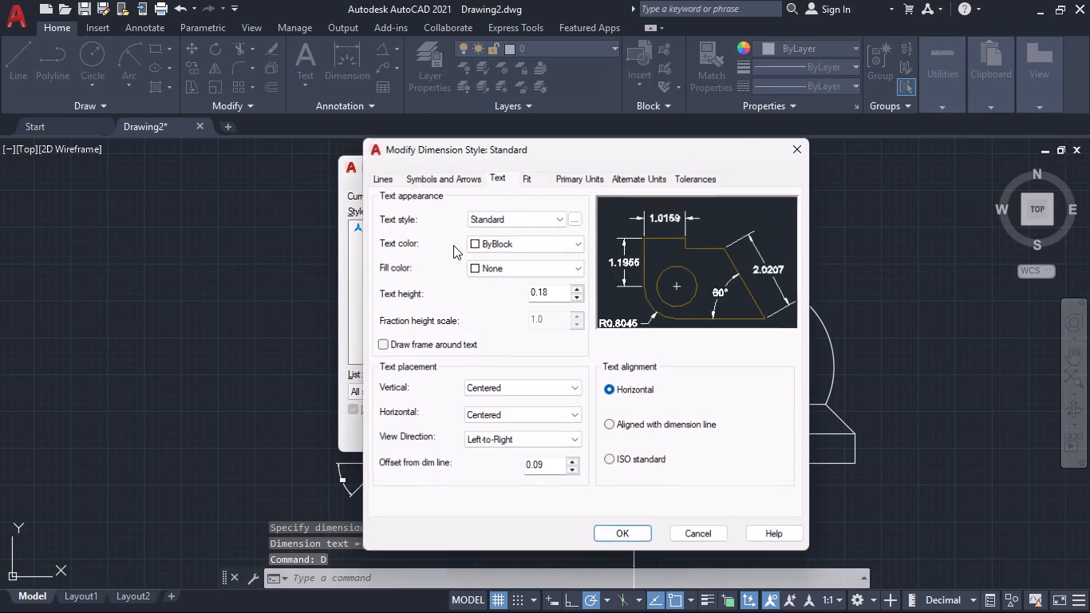
click(476, 177)
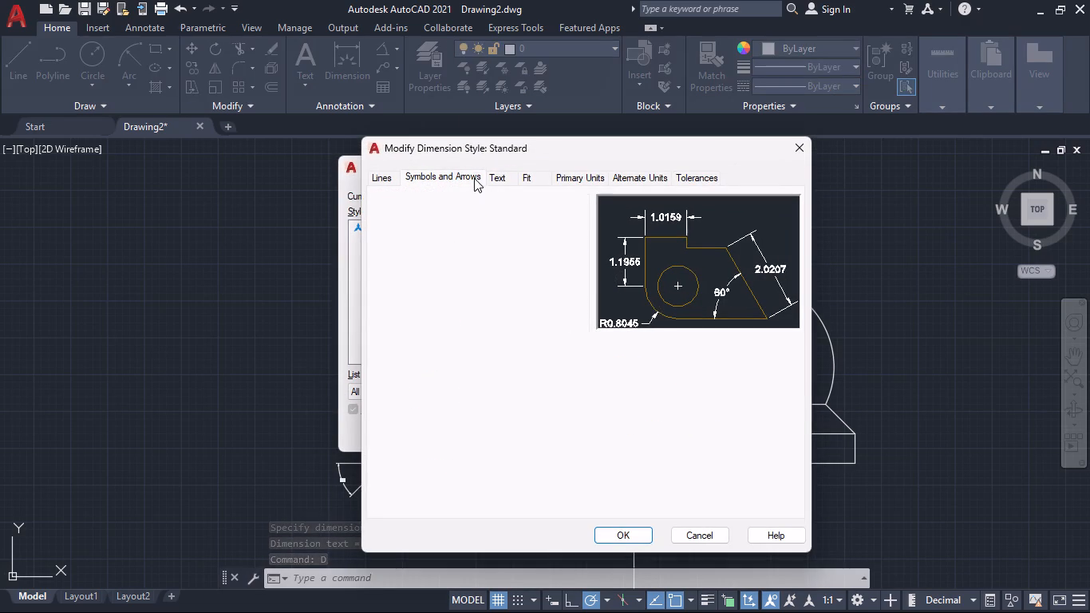
double_click(409, 338)
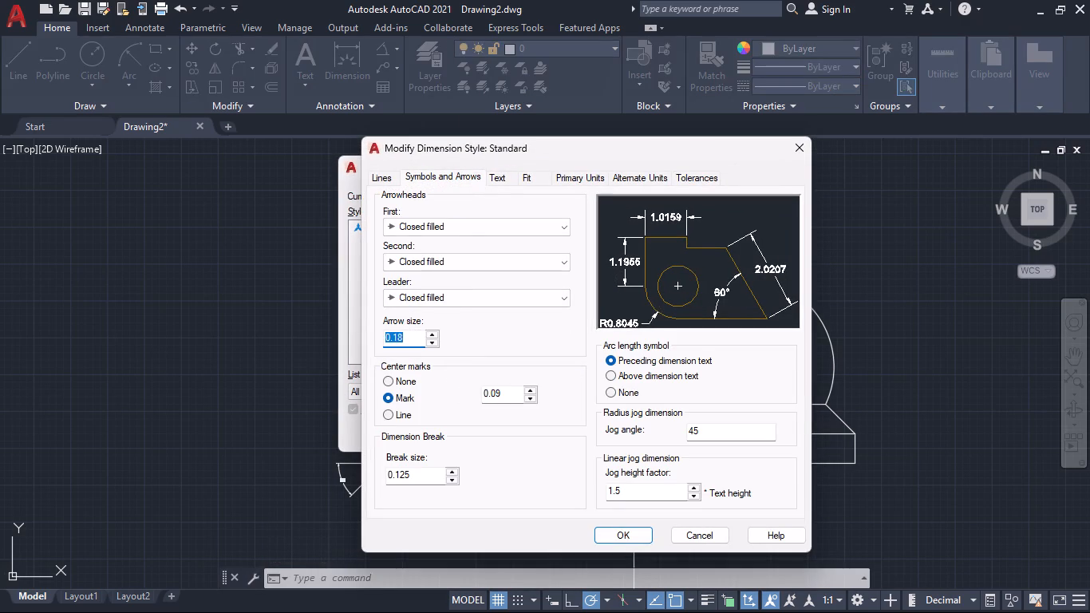
text(0.75)
key(Return)
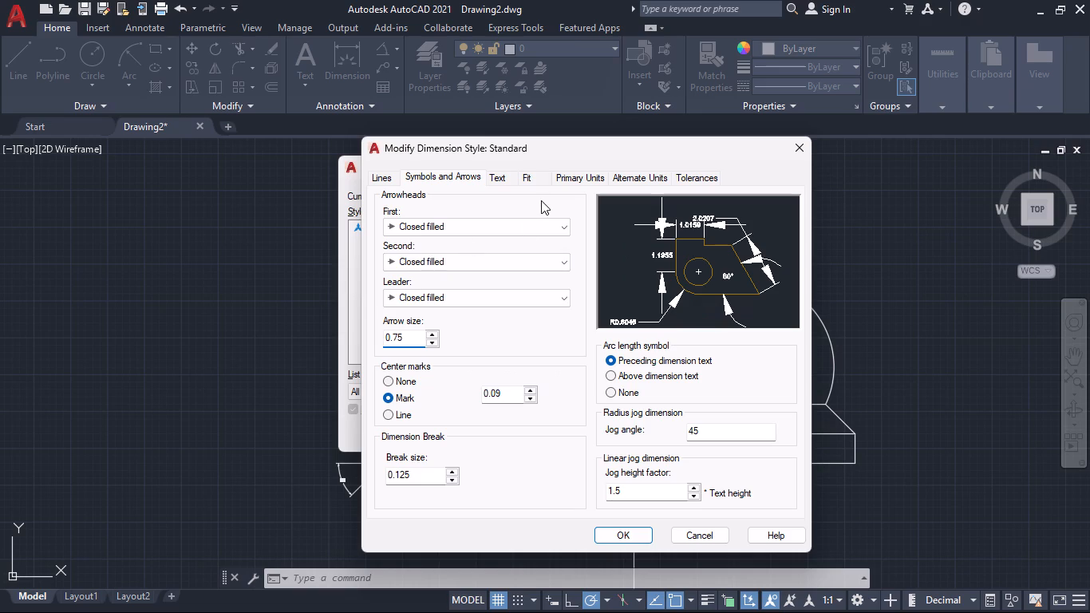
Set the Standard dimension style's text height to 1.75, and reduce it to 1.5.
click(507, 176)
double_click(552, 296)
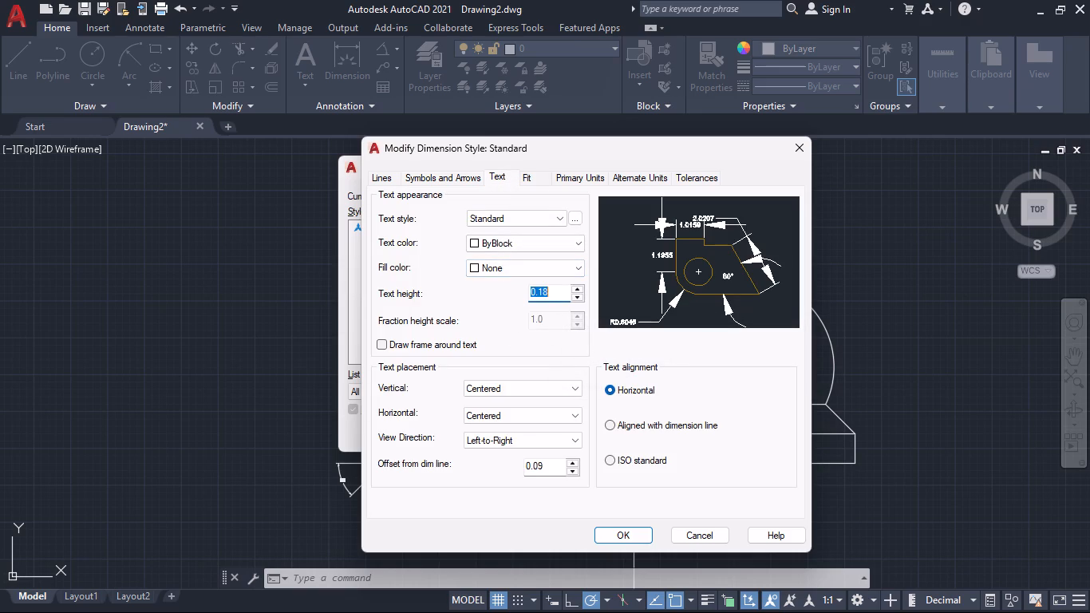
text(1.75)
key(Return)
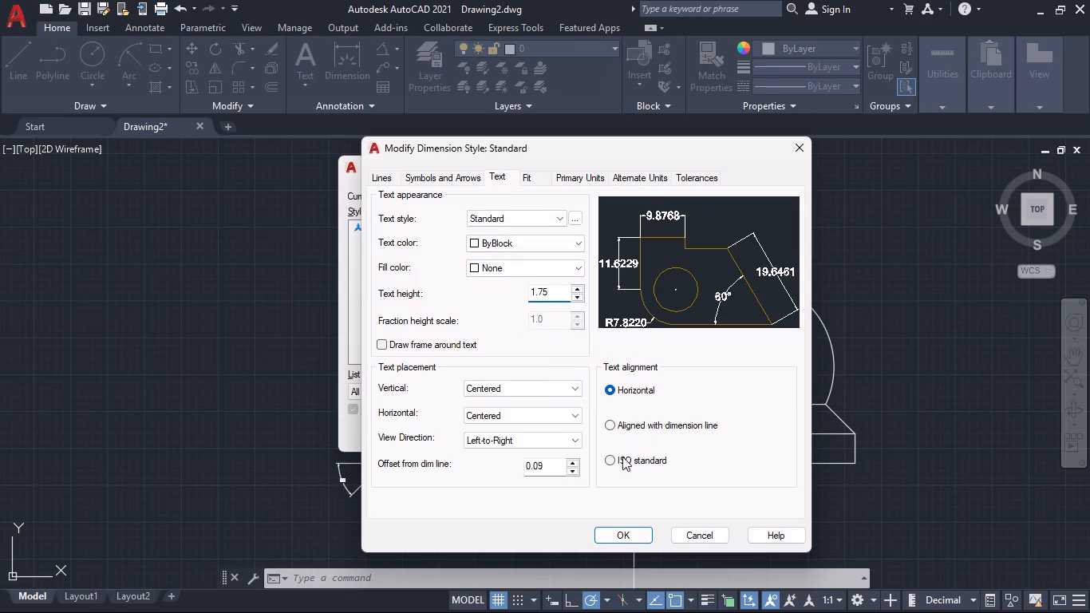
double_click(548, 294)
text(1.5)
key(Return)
Set the linear dimension precision to 0, apply the changes and make the Standard style current.
click(575, 172)
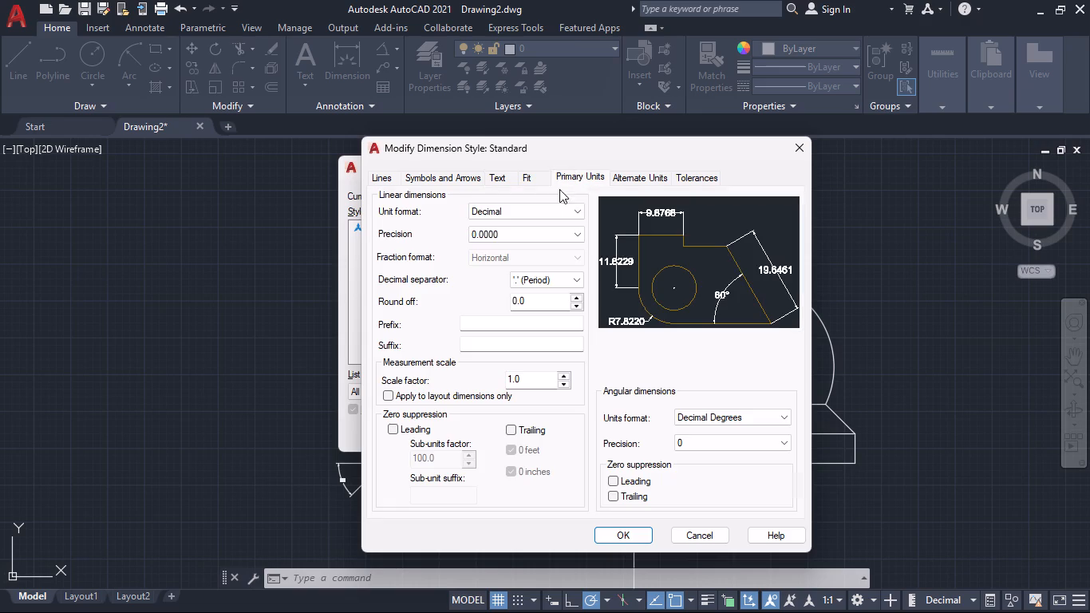
click(524, 229)
click(498, 250)
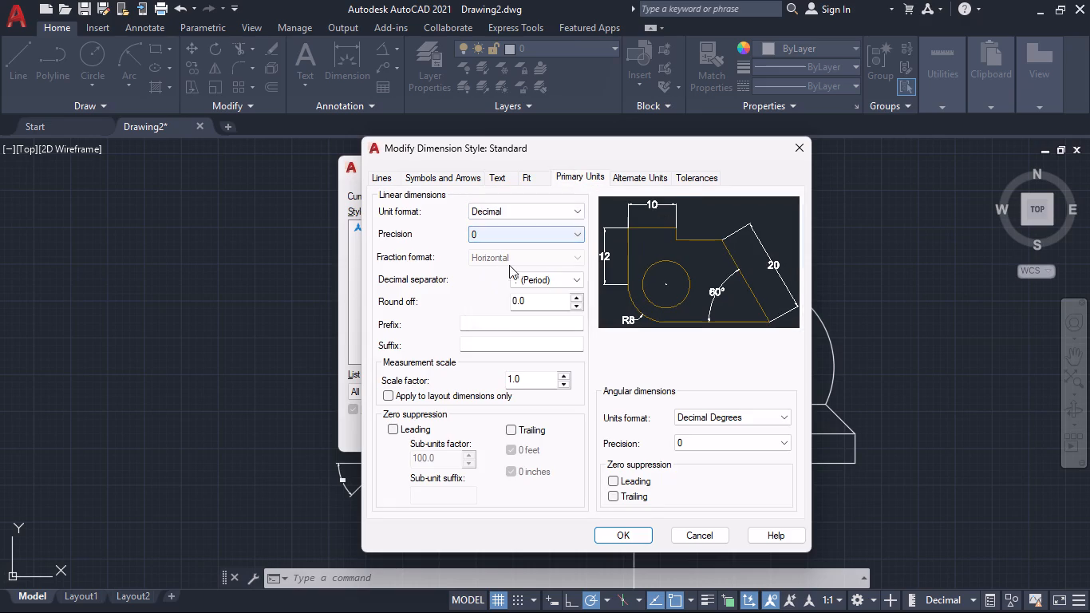
click(626, 533)
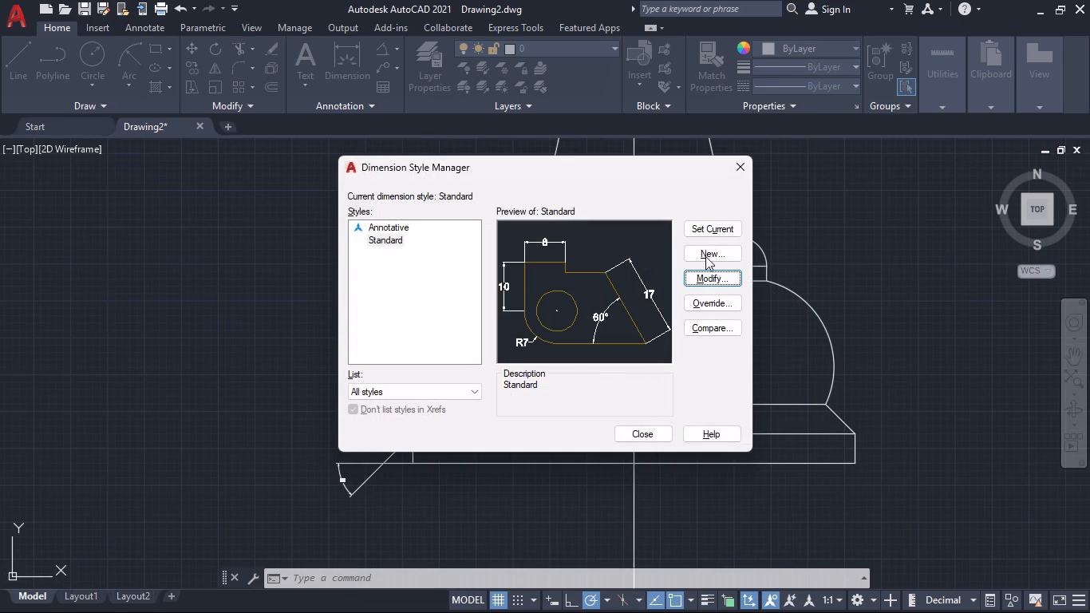
click(707, 228)
click(637, 434)
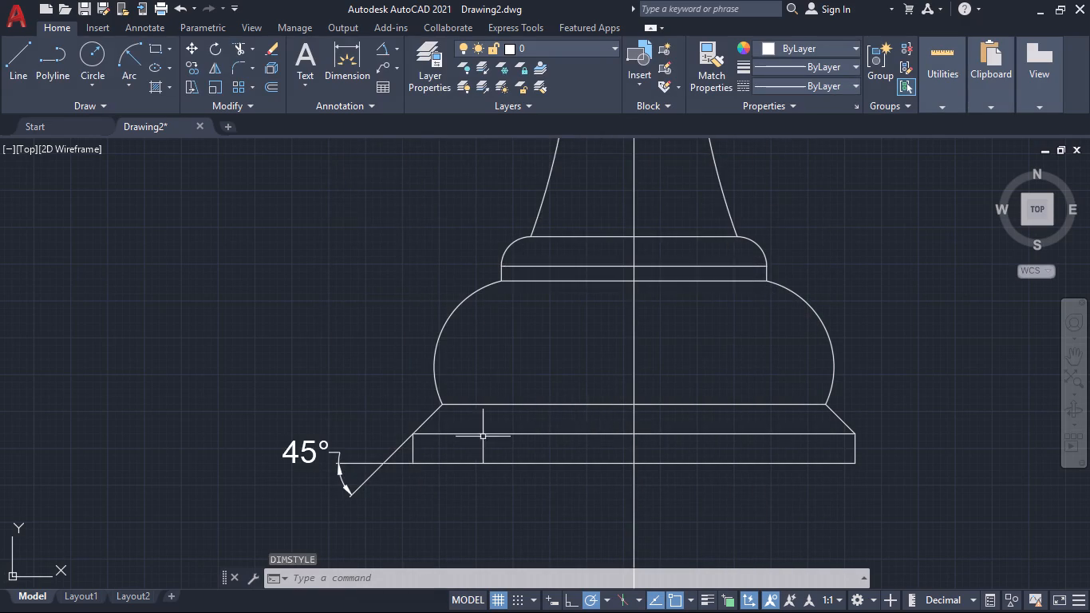
Modify the Standard dimension style's text height to 1.25 and set the style as current.
scroll(467, 444, down, 3)
middle_drag(472, 471, 442, 484)
scroll(410, 468, up, 1)
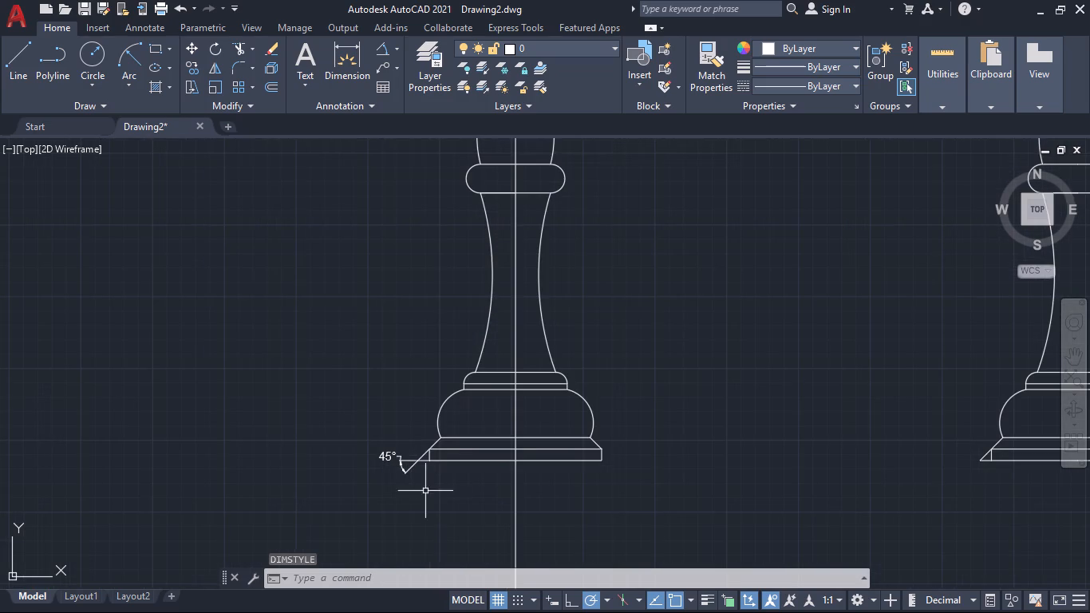
middle_drag(436, 492, 464, 466)
scroll(464, 466, up, 1)
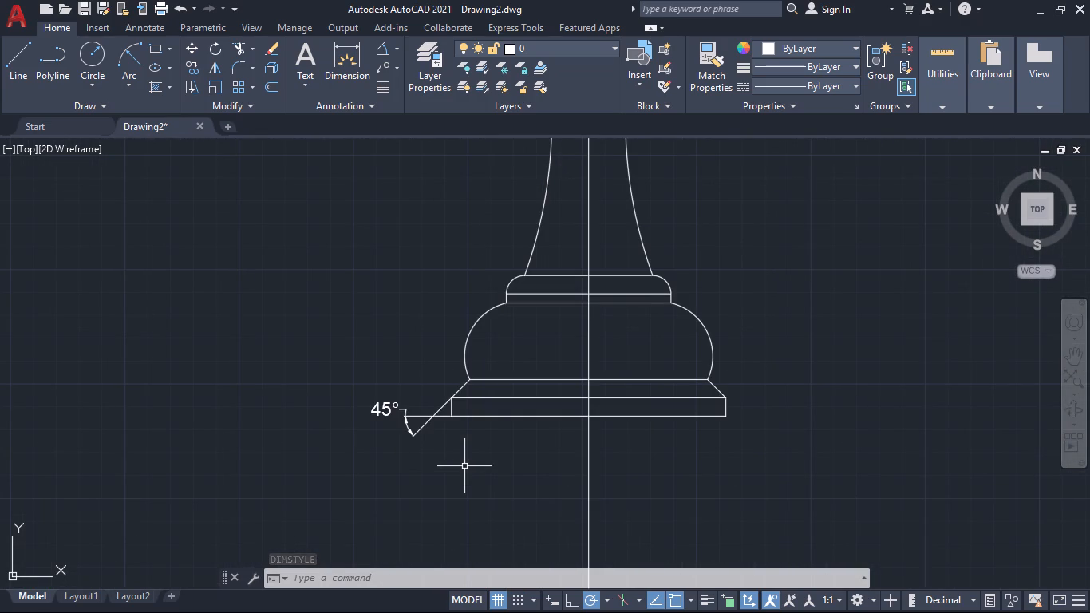
middle_drag(464, 466, 428, 496)
scroll(432, 496, down, 1)
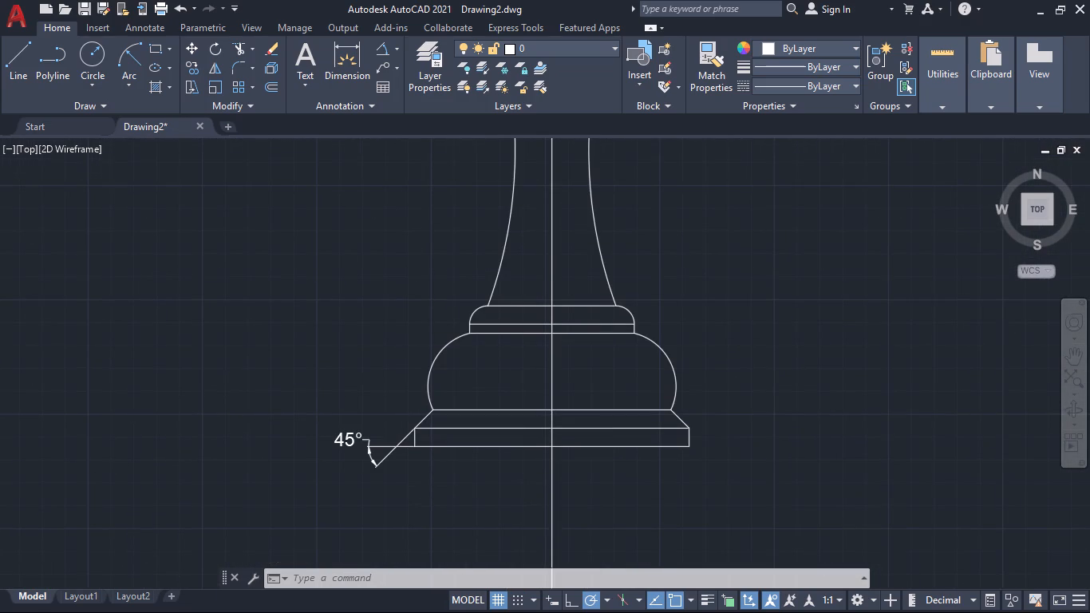
middle_drag(432, 497, 292, 495)
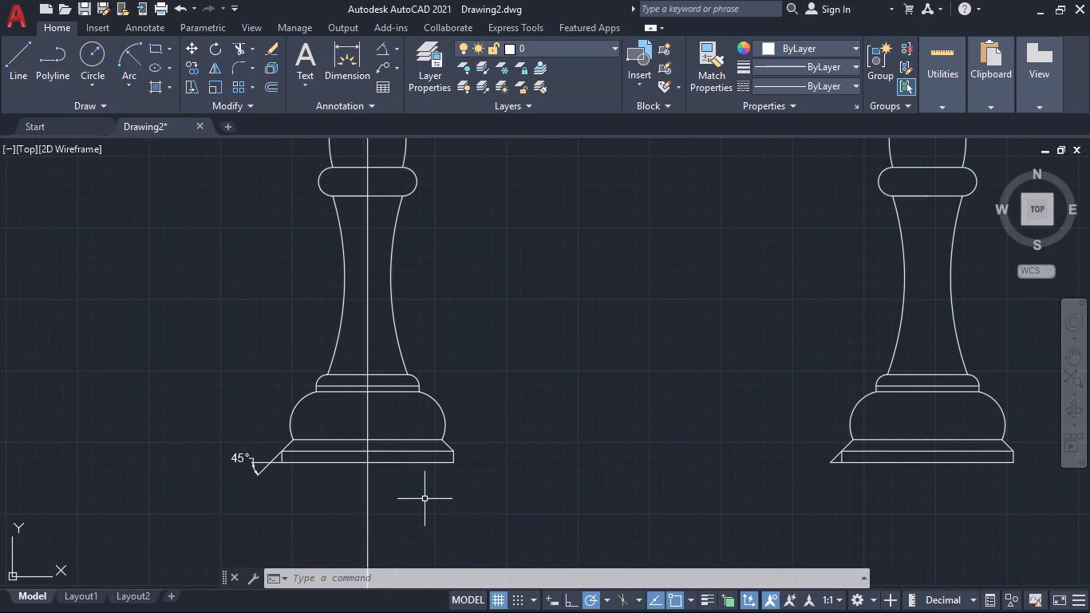
middle_drag(422, 496, 440, 498)
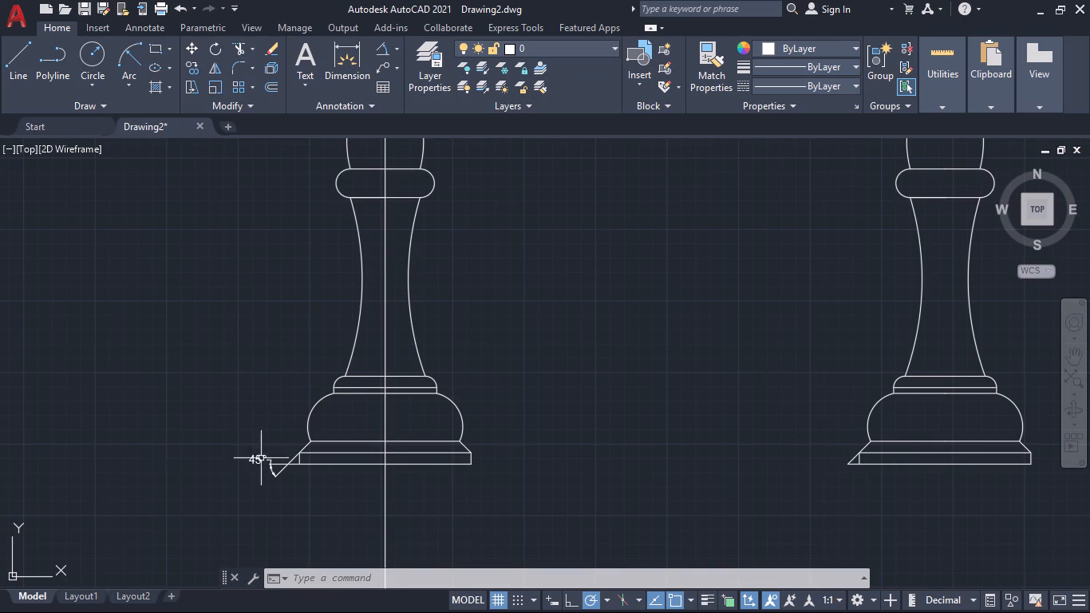
key(space)
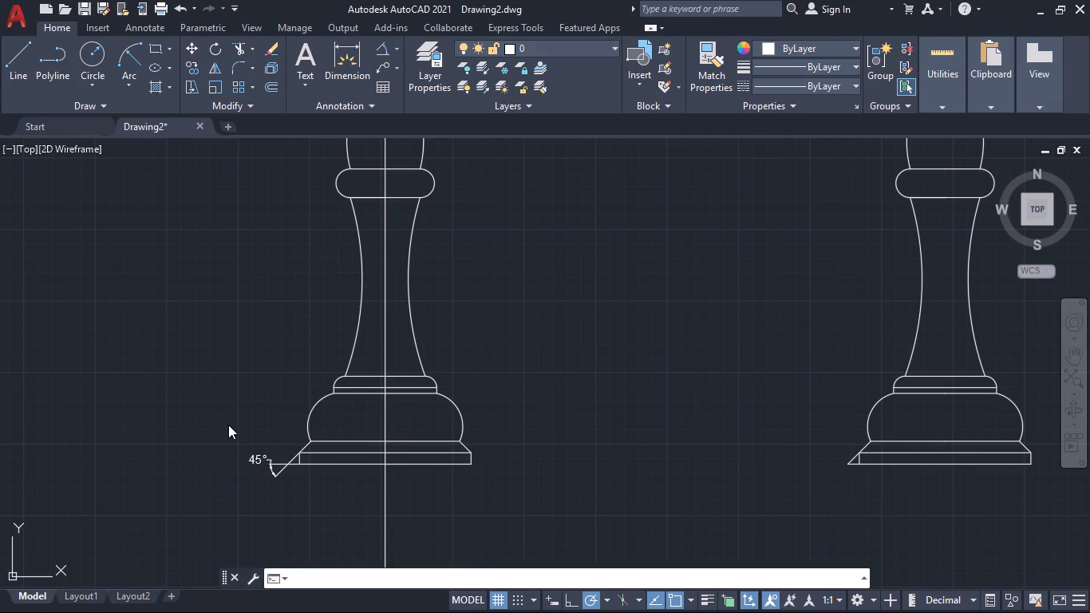
click(704, 278)
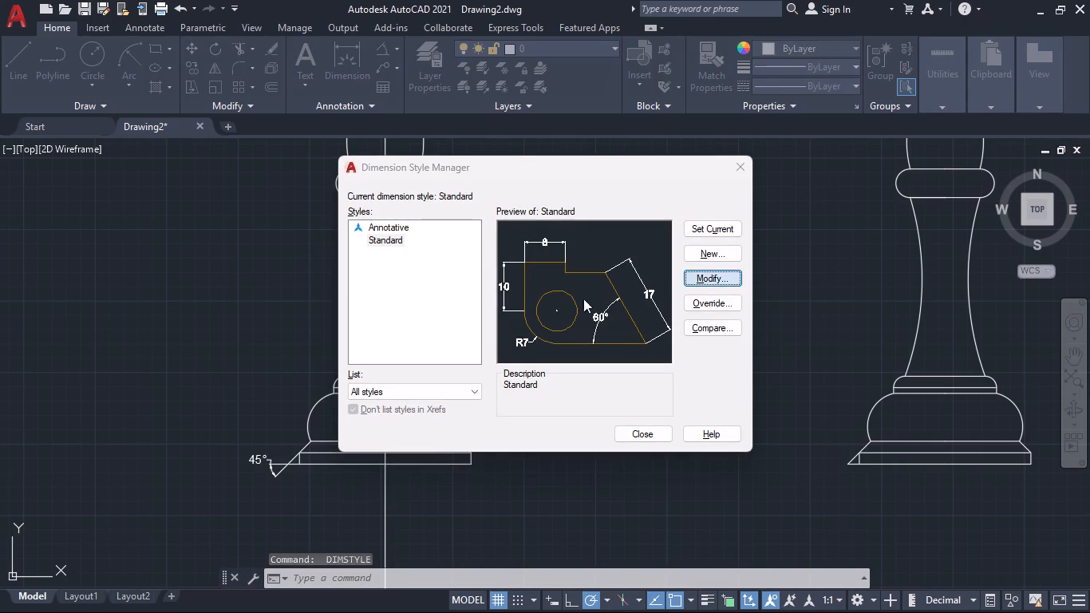
click(491, 177)
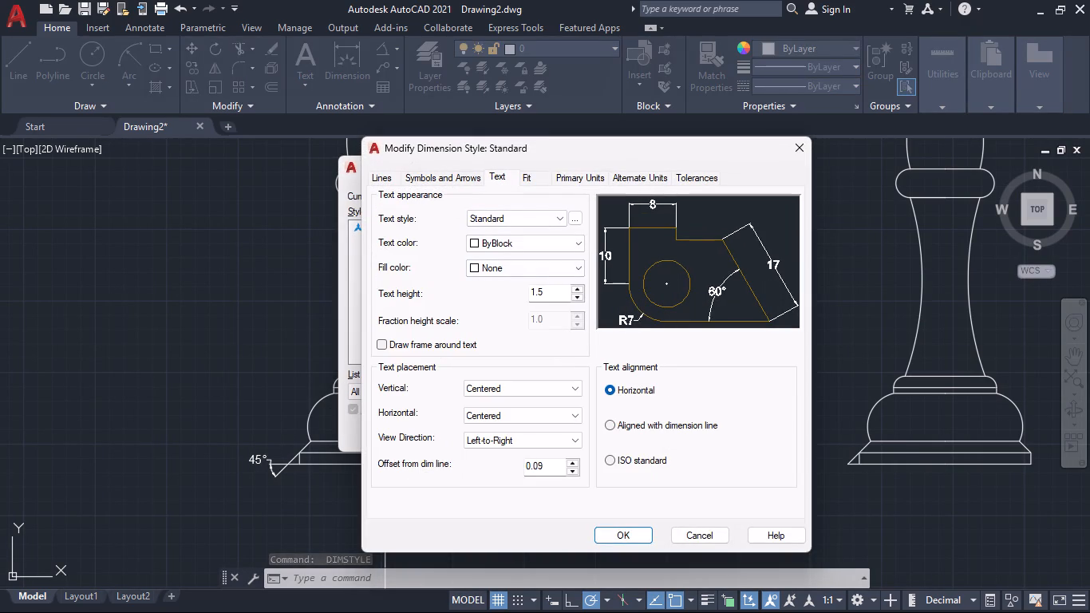
double_click(550, 288)
text(1.25)
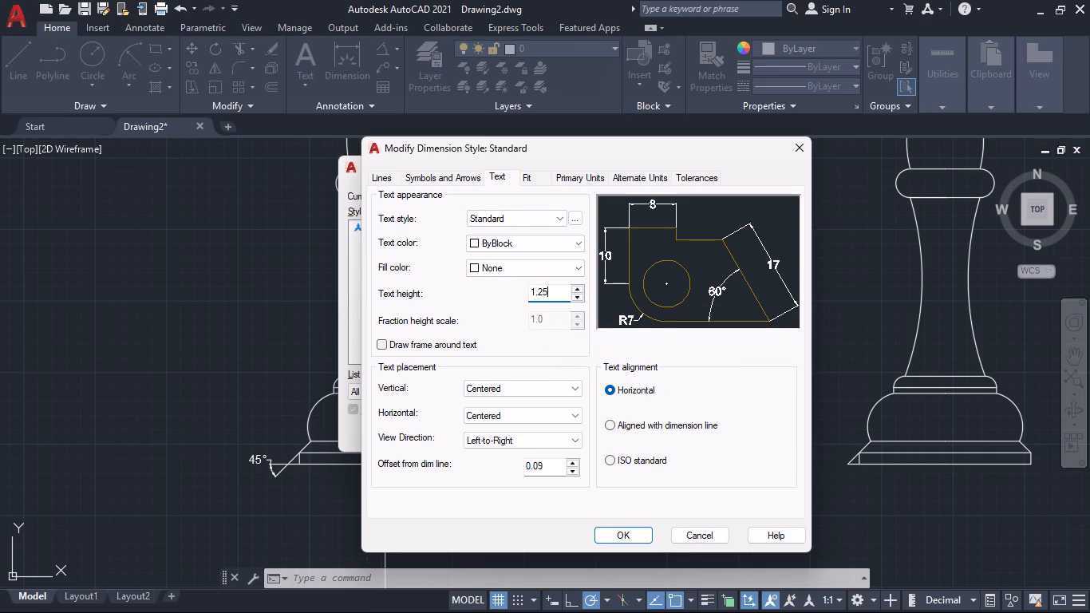
key(Return)
click(641, 528)
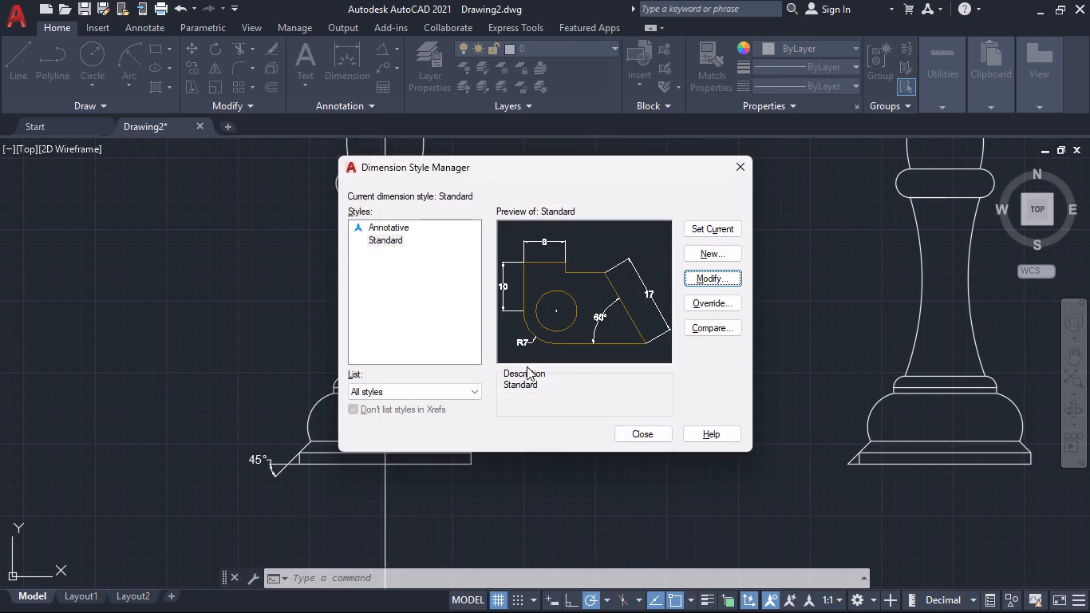
click(718, 215)
click(717, 223)
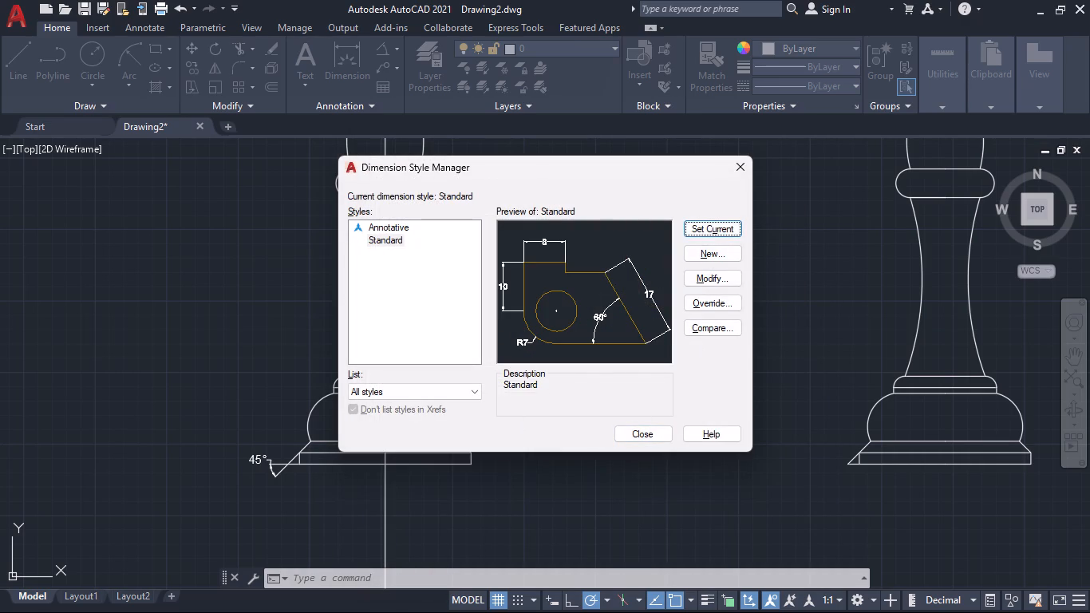
click(643, 429)
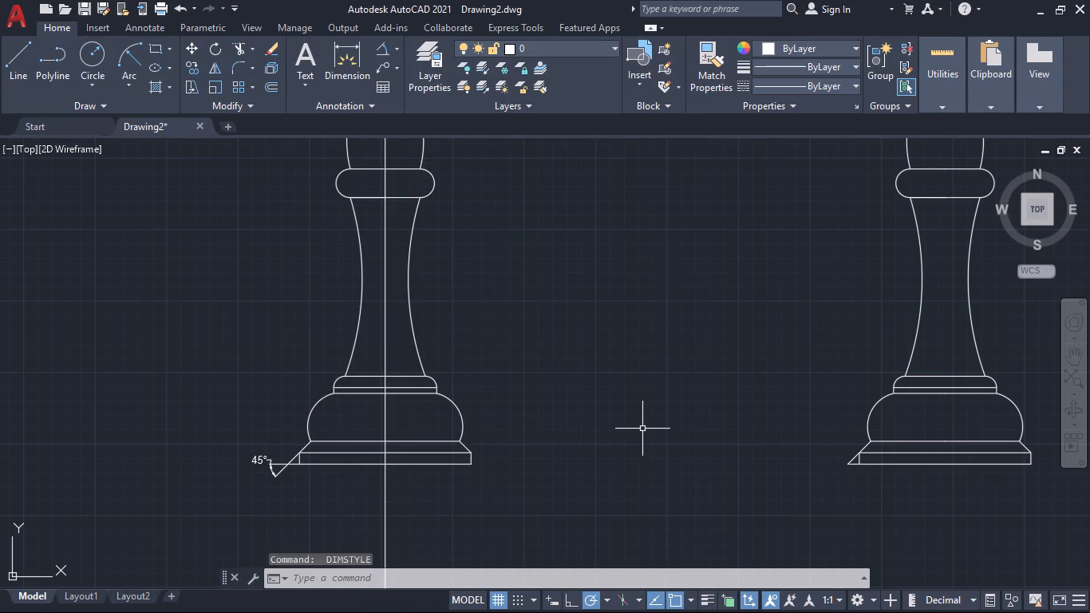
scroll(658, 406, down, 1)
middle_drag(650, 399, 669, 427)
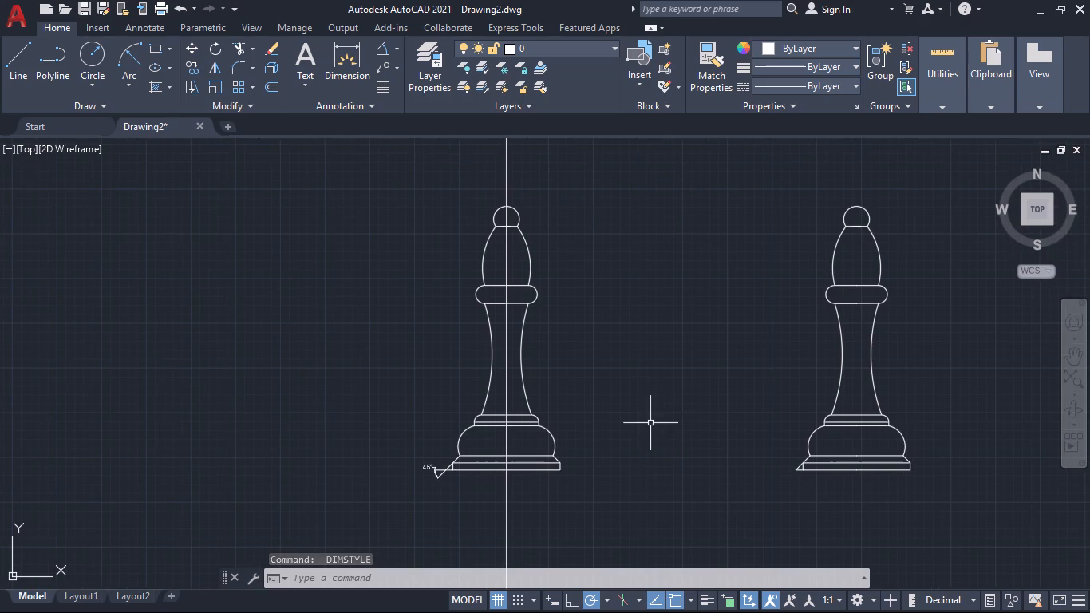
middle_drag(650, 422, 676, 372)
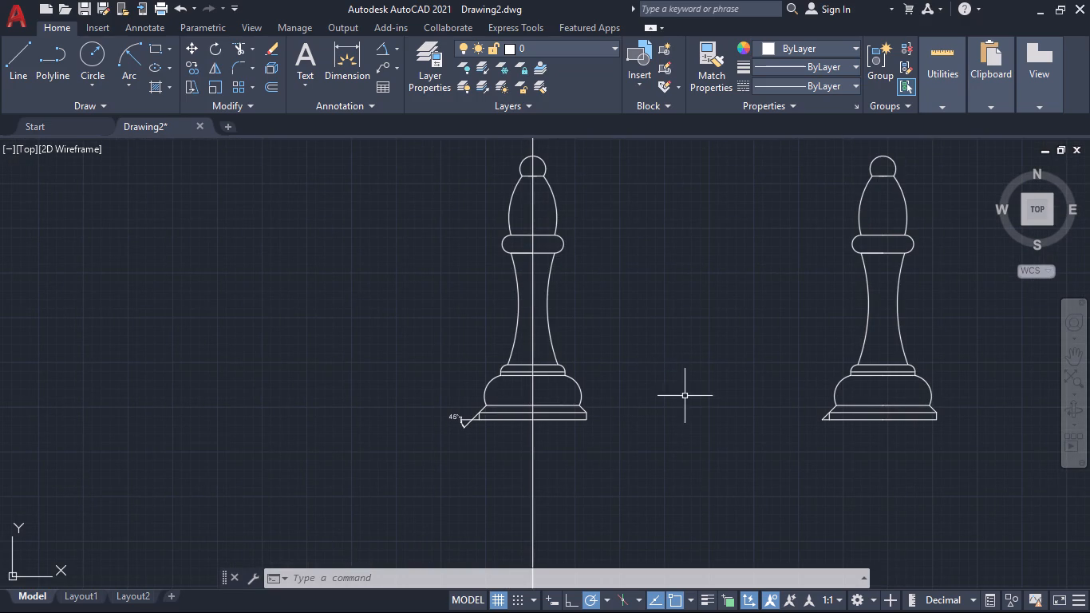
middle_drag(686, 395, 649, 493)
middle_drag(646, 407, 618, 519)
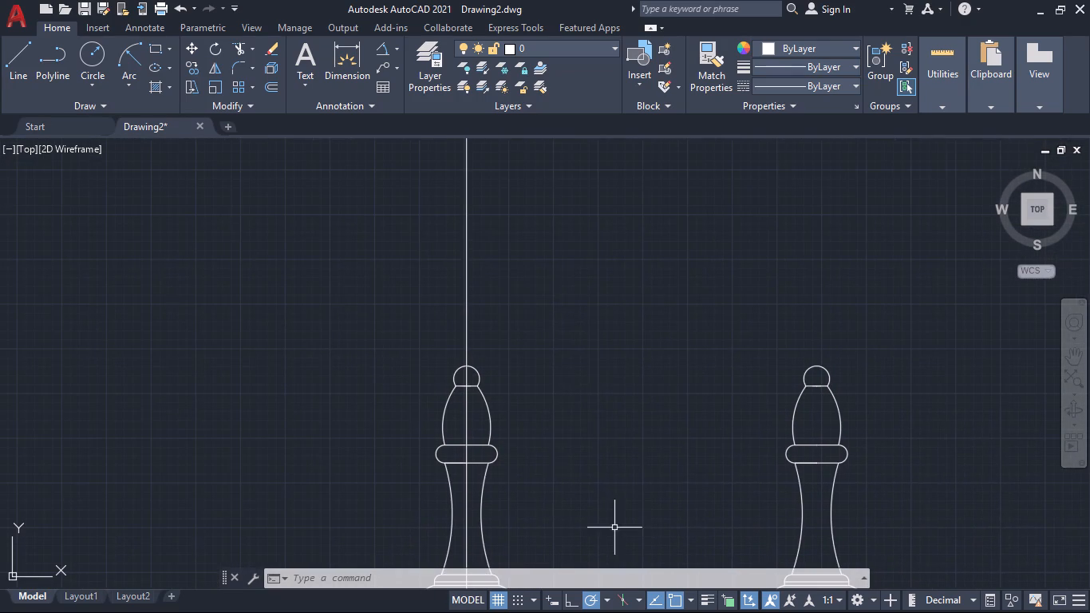
Draw a circle of radius 15 centred on the vertical construction line above the original bishop.
click(93, 53)
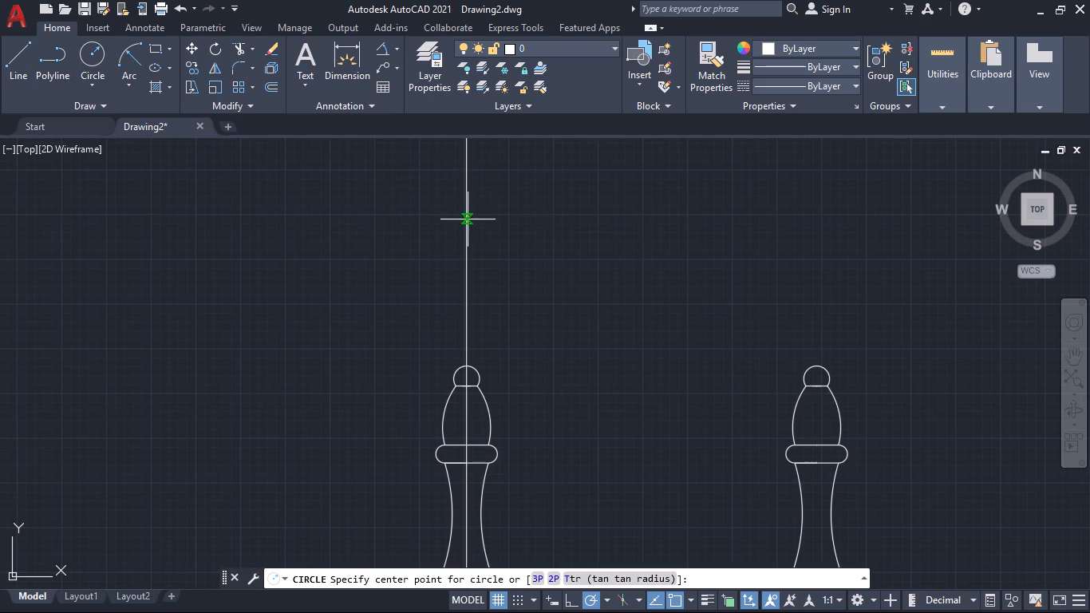
click(466, 182)
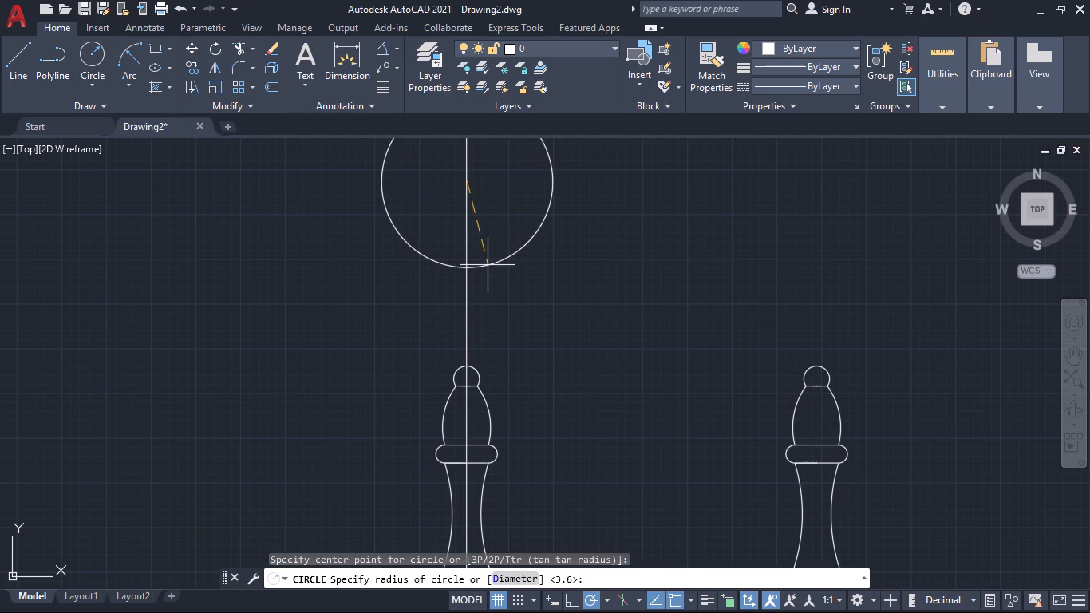
text(15)
key(Return)
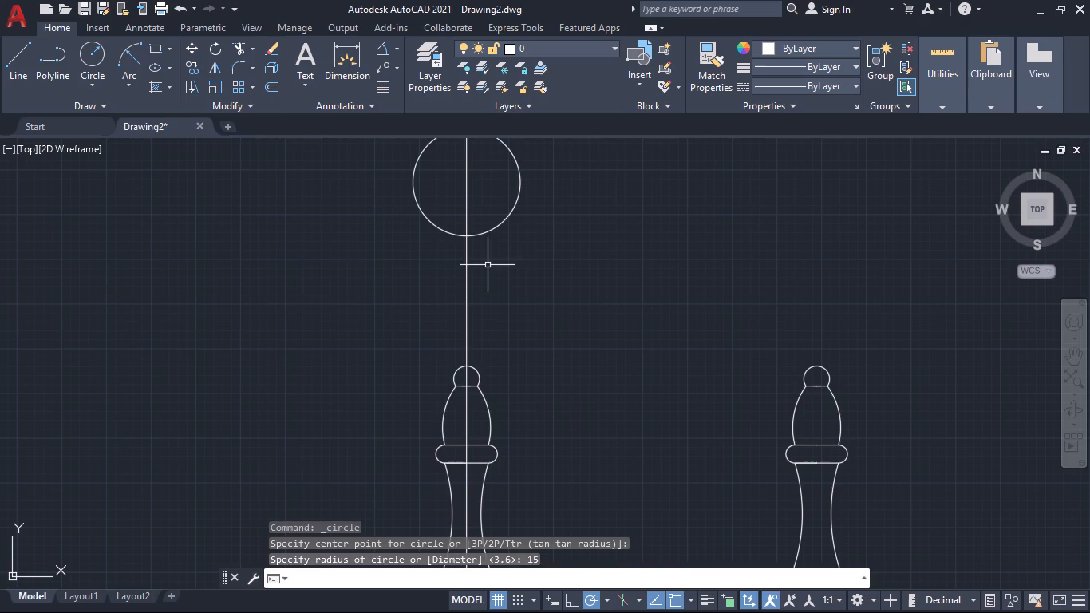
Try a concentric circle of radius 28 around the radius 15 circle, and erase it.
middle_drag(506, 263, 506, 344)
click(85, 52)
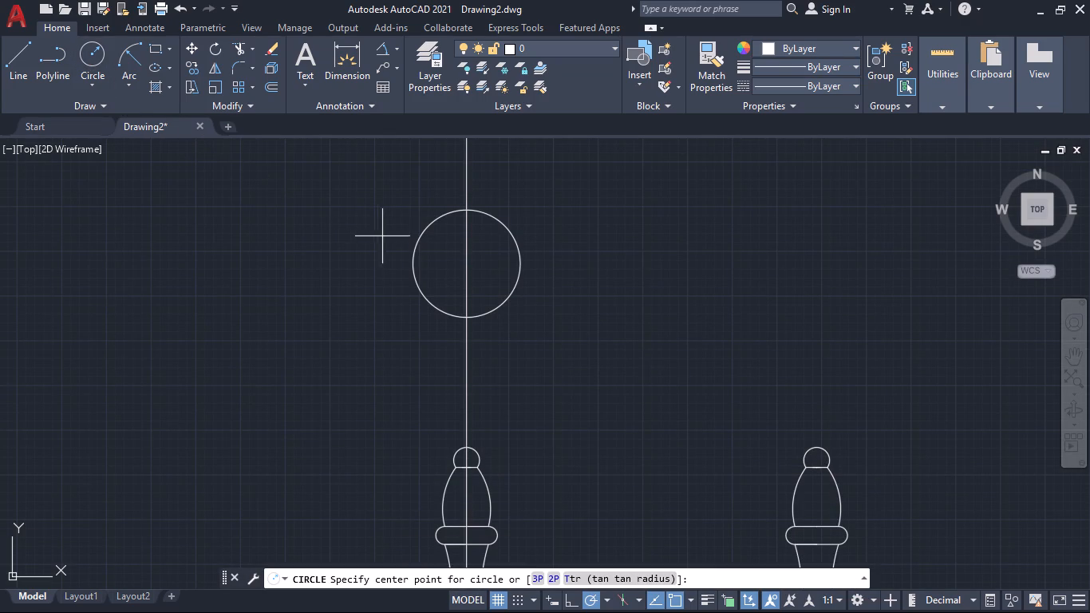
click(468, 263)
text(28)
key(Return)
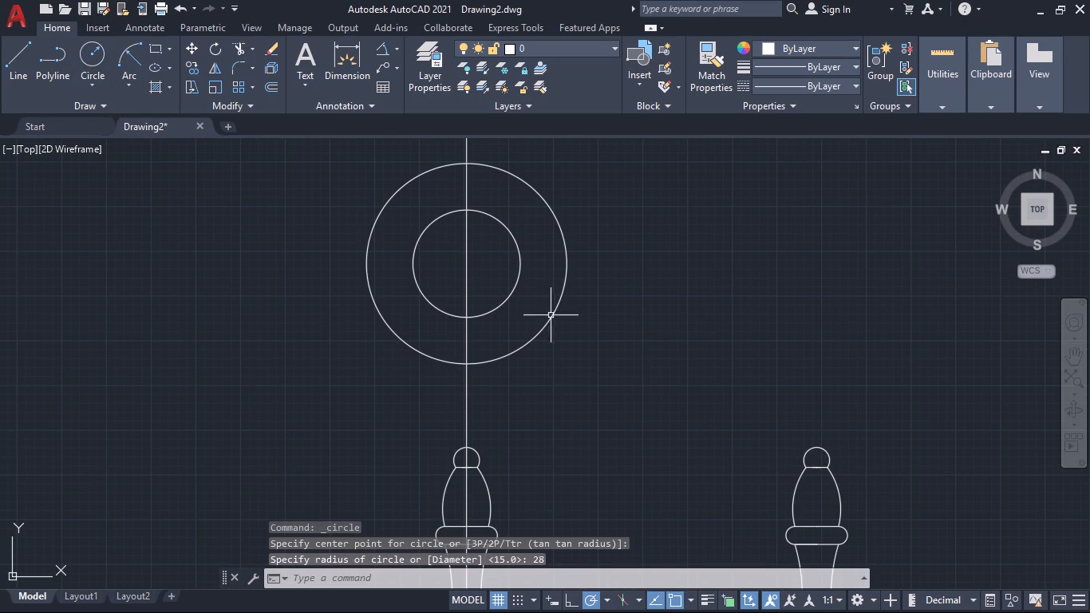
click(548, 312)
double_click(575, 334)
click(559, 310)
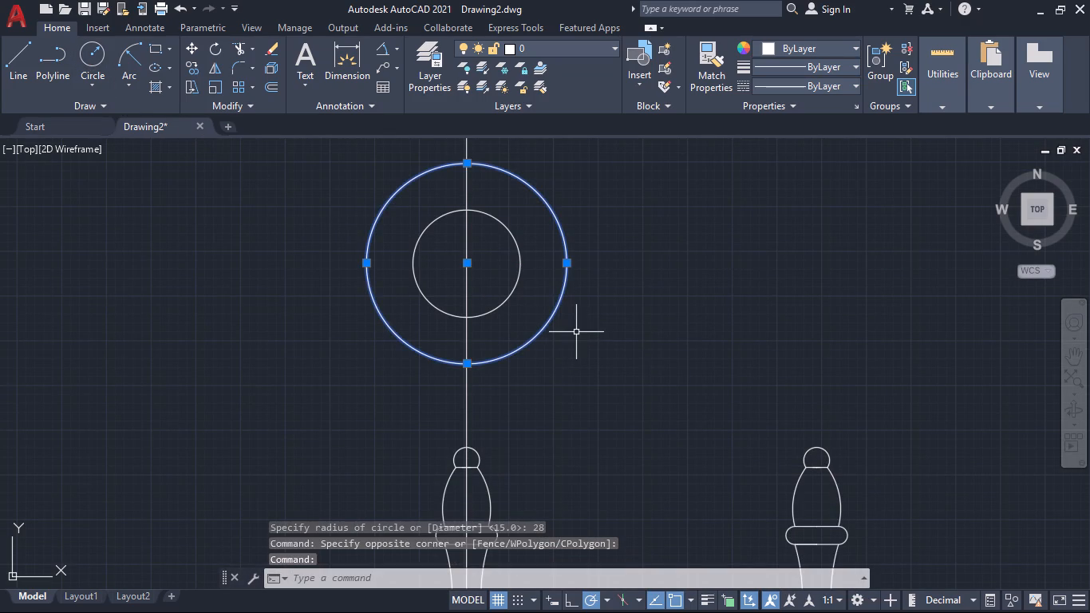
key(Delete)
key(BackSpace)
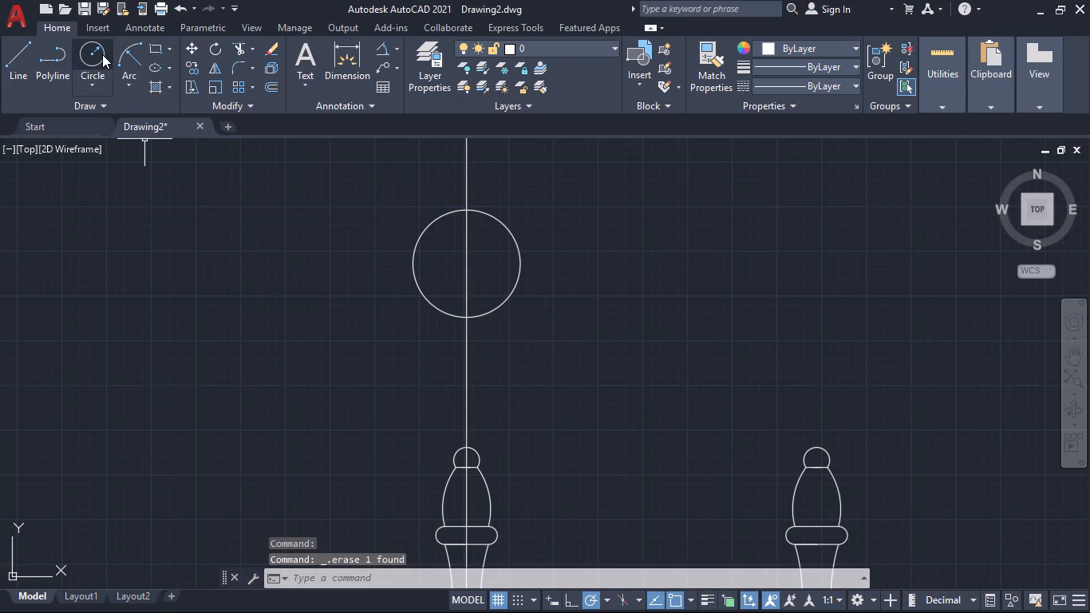
Draw a concentric circle of diameter 28 inside the outer circle, using the Center, Diameter method.
click(93, 54)
click(94, 78)
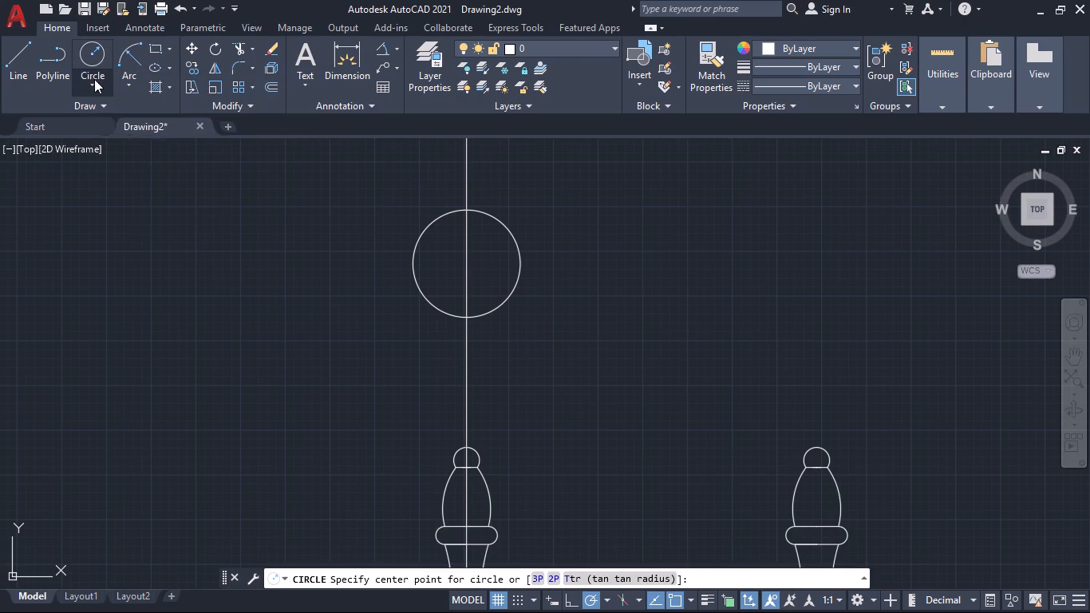
click(118, 143)
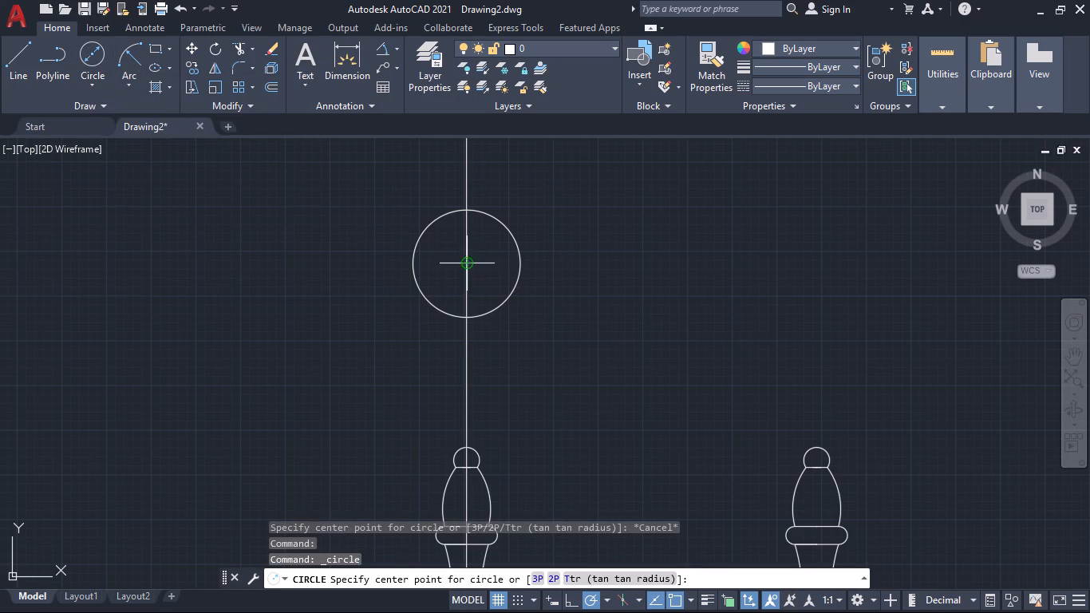
click(464, 265)
text(28)
key(Return)
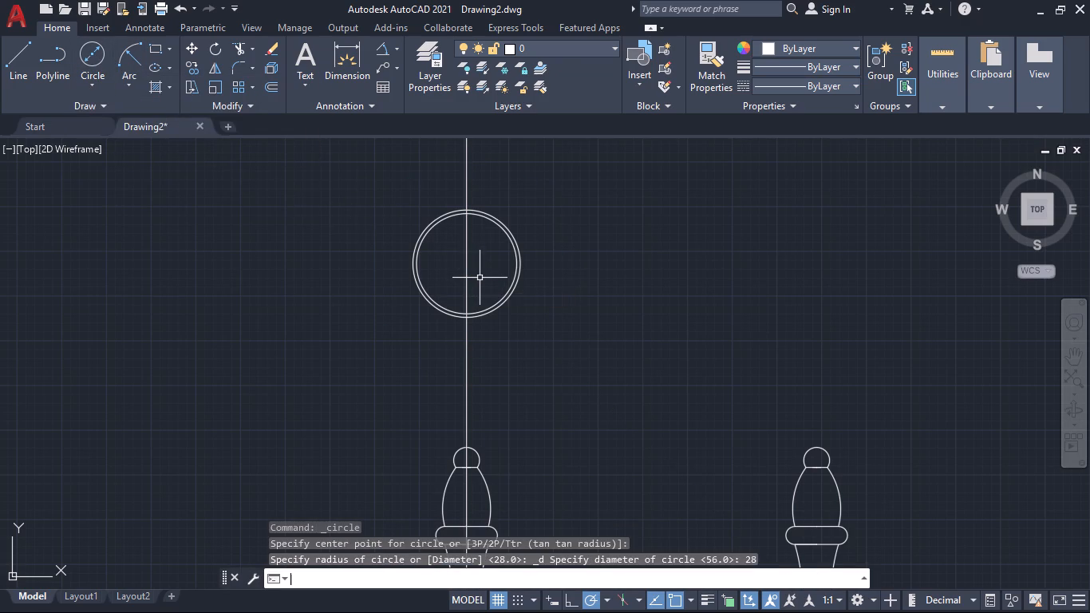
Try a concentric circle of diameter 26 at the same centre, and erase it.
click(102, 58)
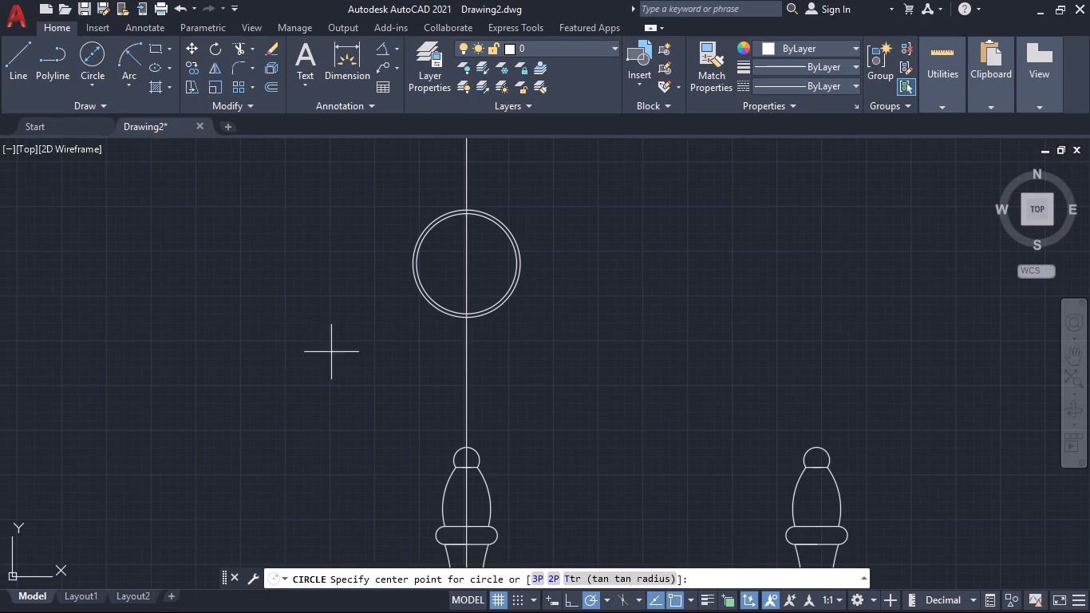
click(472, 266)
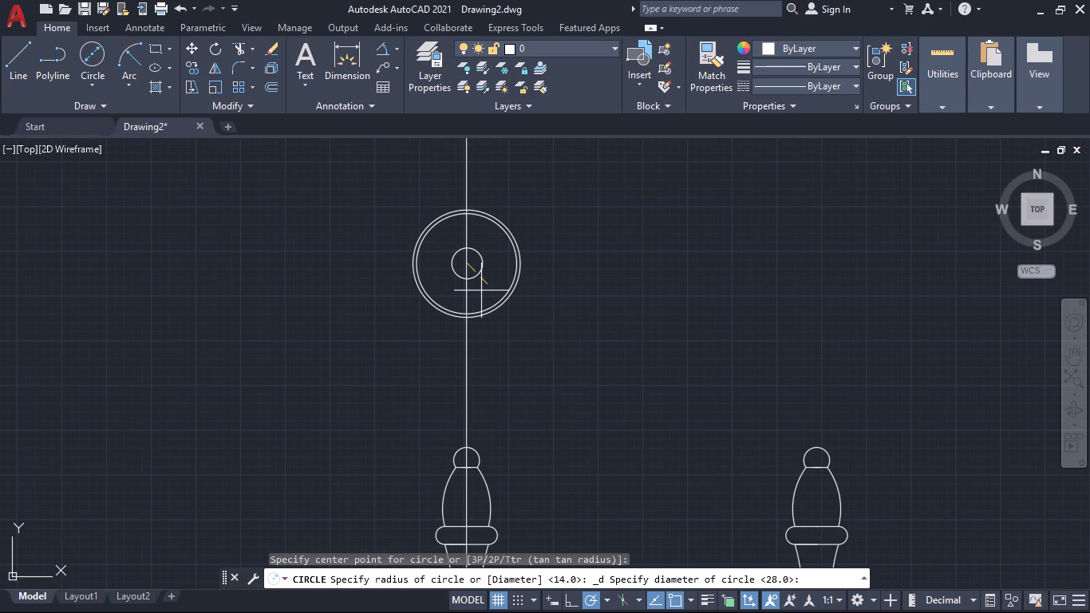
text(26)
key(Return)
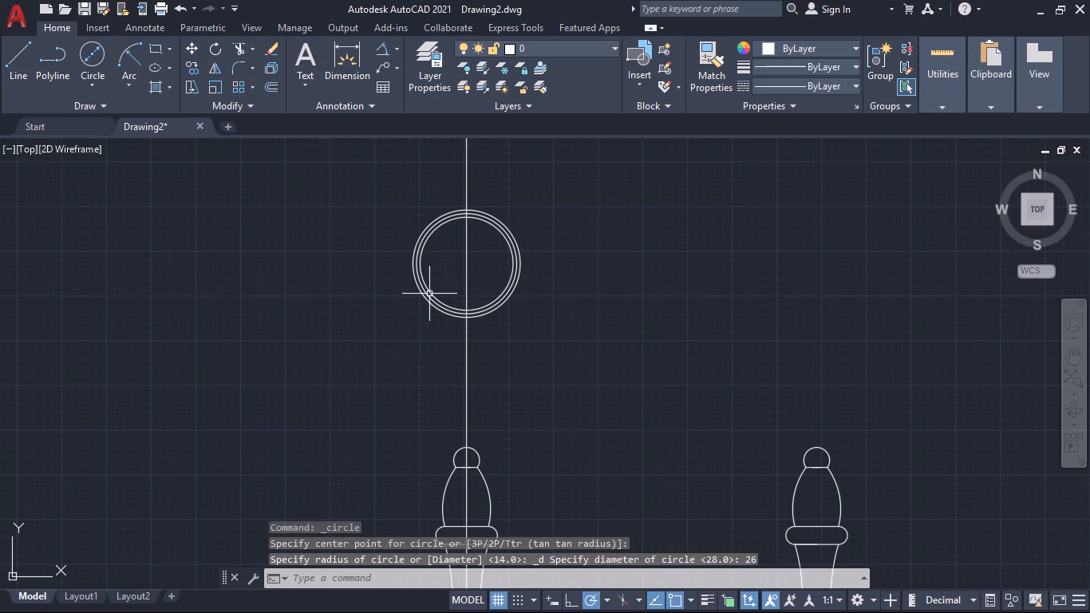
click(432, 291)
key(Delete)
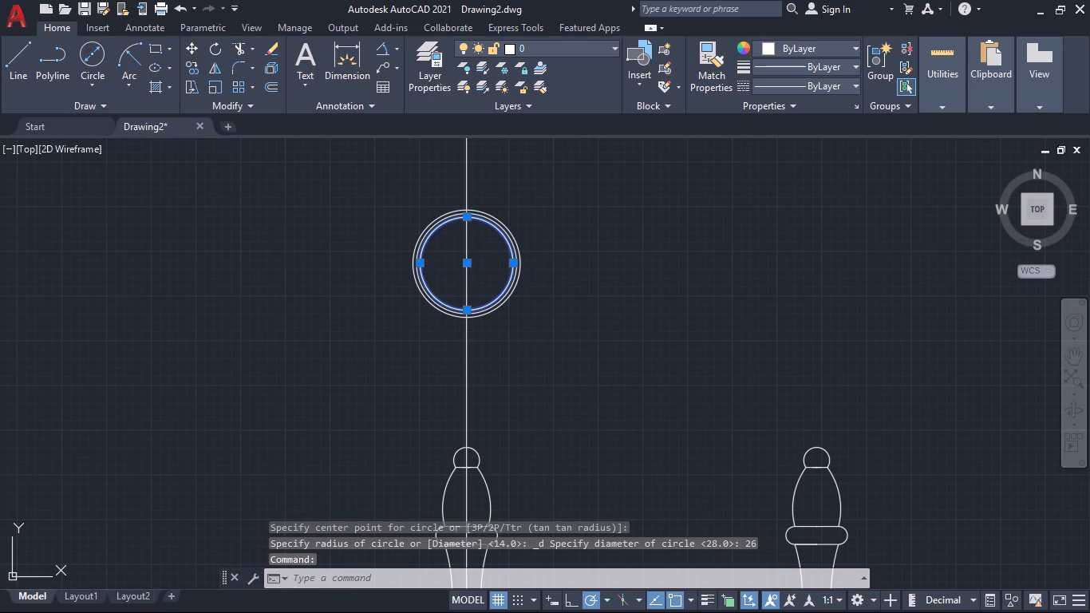
Draw a concentric circle of diameter 17 at the centre of the existing circles.
click(90, 54)
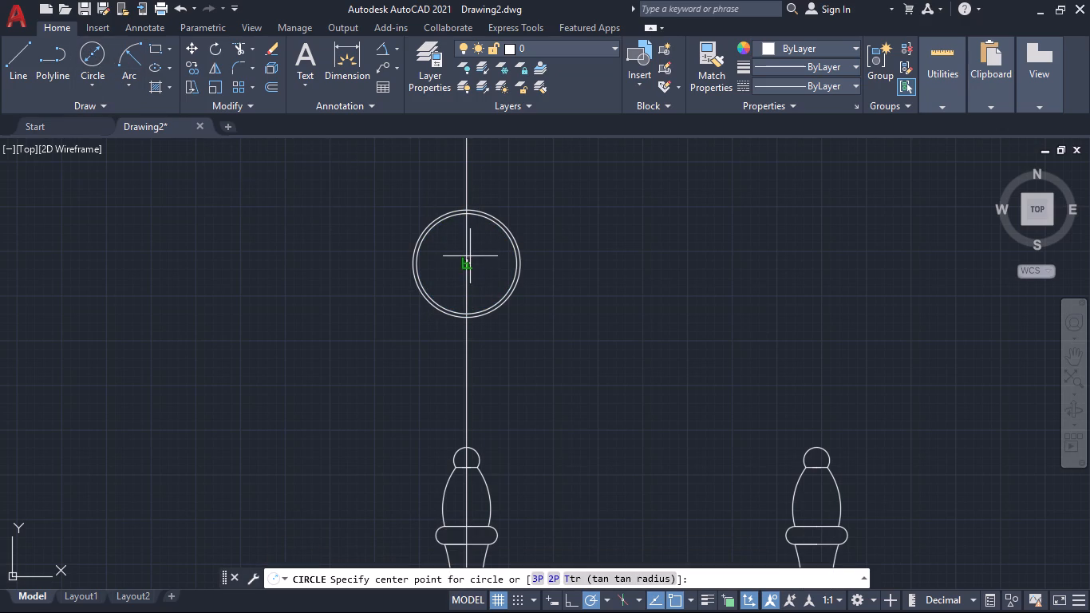
click(466, 271)
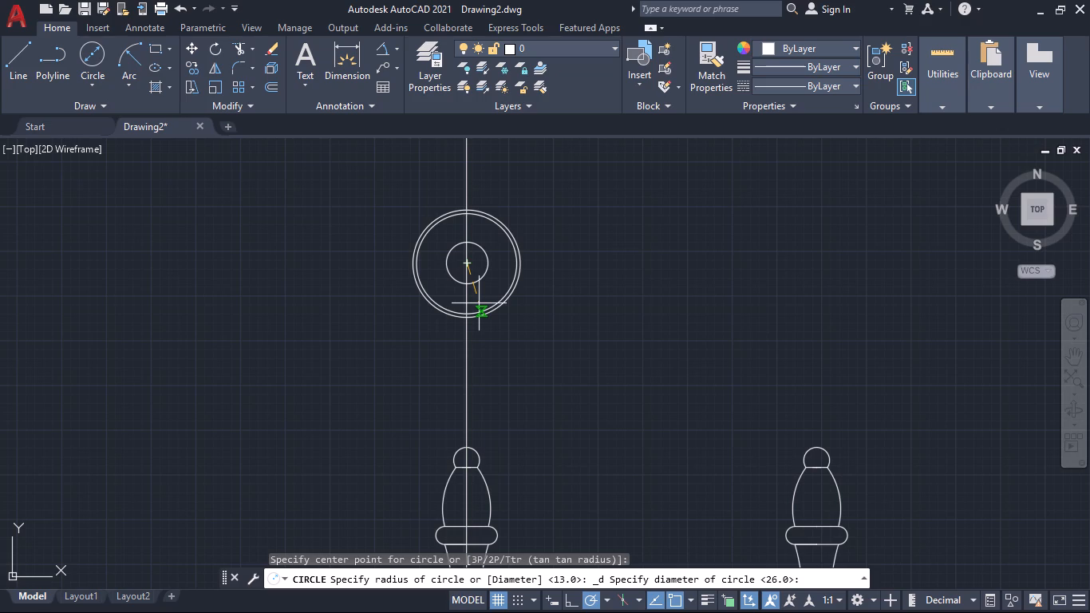
text(17)
key(Return)
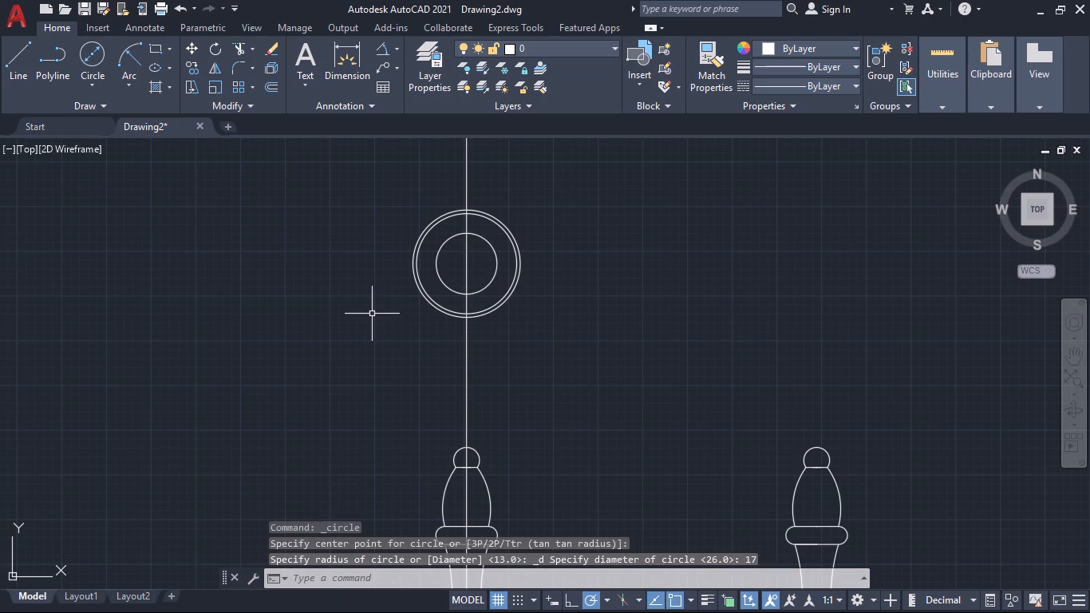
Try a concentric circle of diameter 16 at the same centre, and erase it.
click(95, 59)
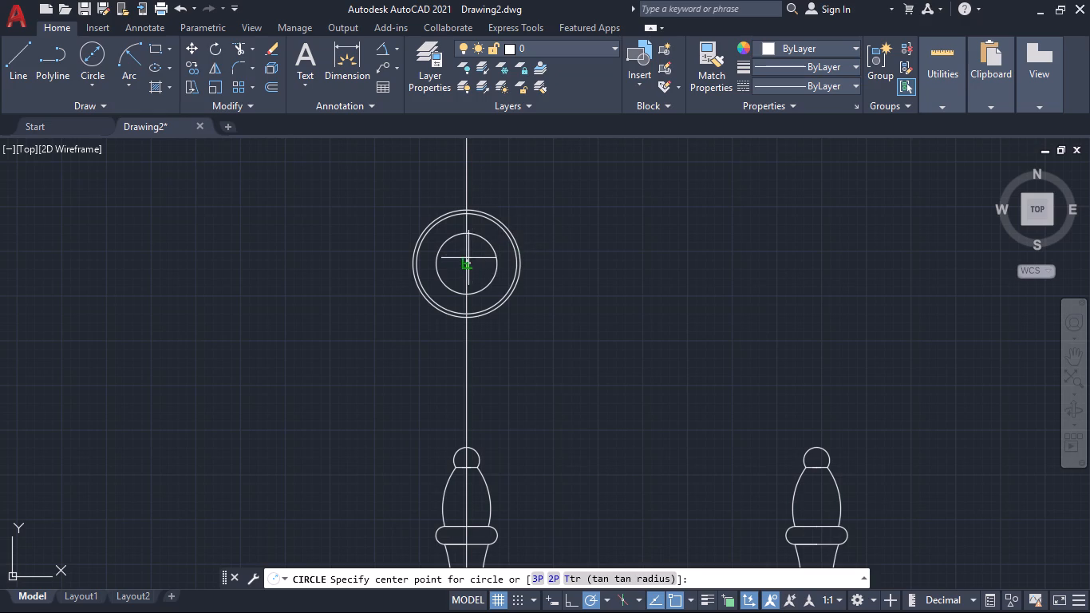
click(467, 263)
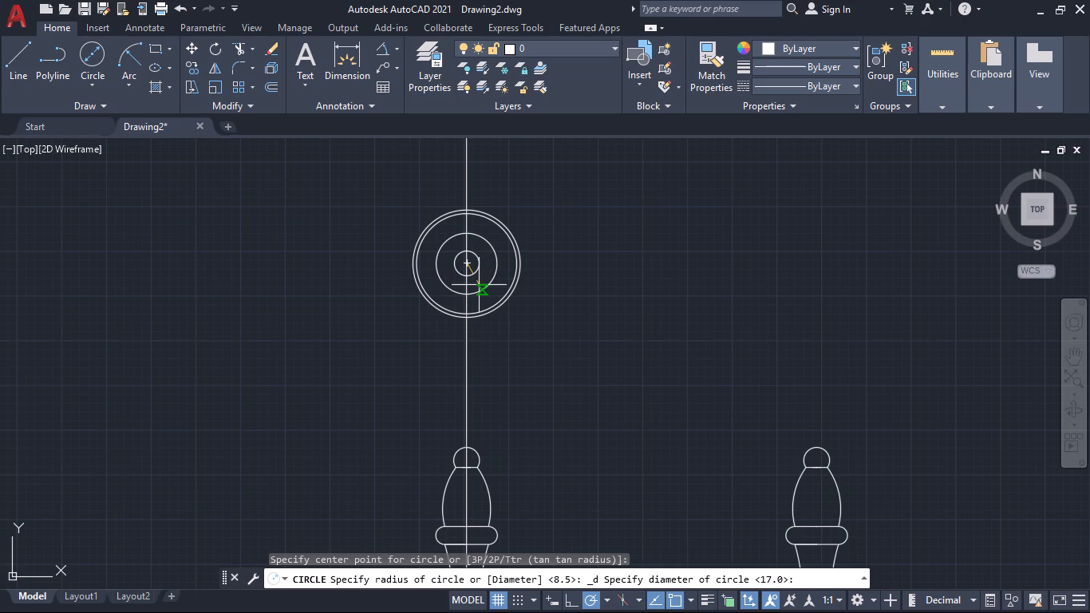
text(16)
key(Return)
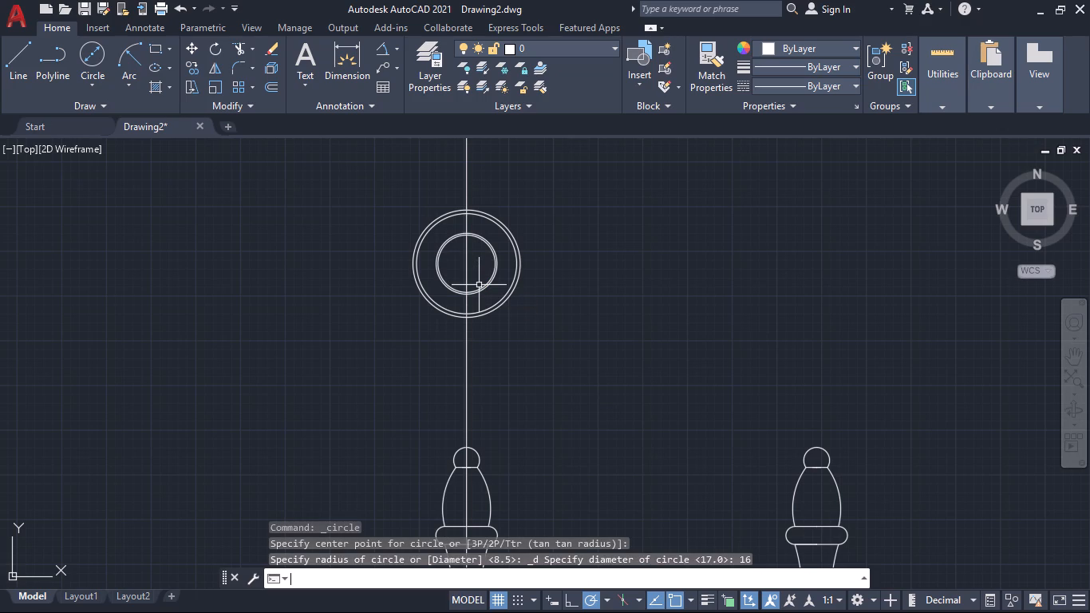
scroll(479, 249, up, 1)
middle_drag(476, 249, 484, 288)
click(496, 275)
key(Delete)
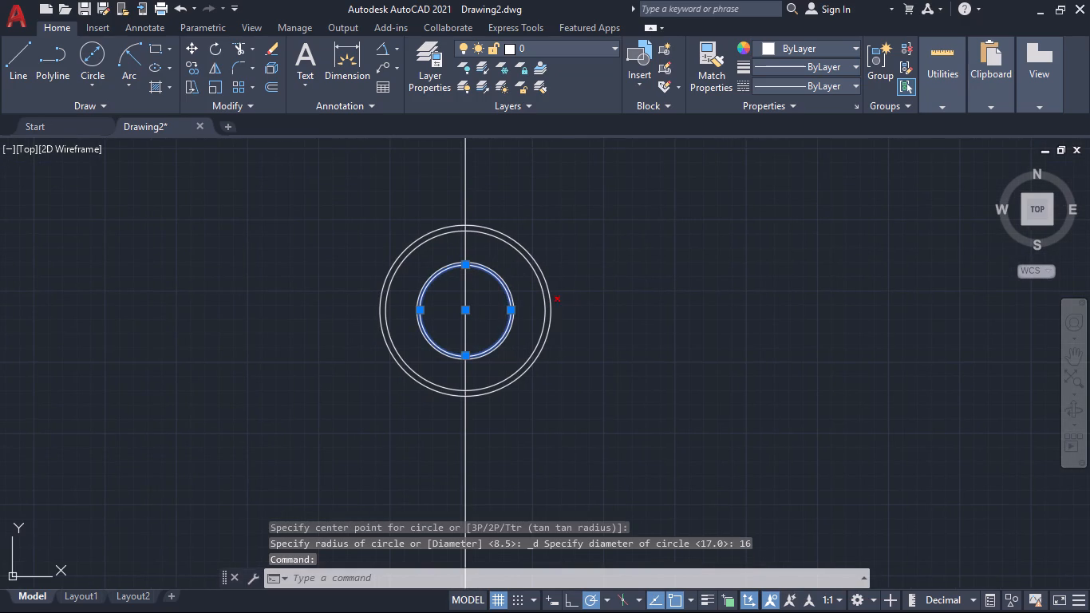
Draw a concentric circle of diameter 15 just inside the diameter 17 circle.
click(84, 58)
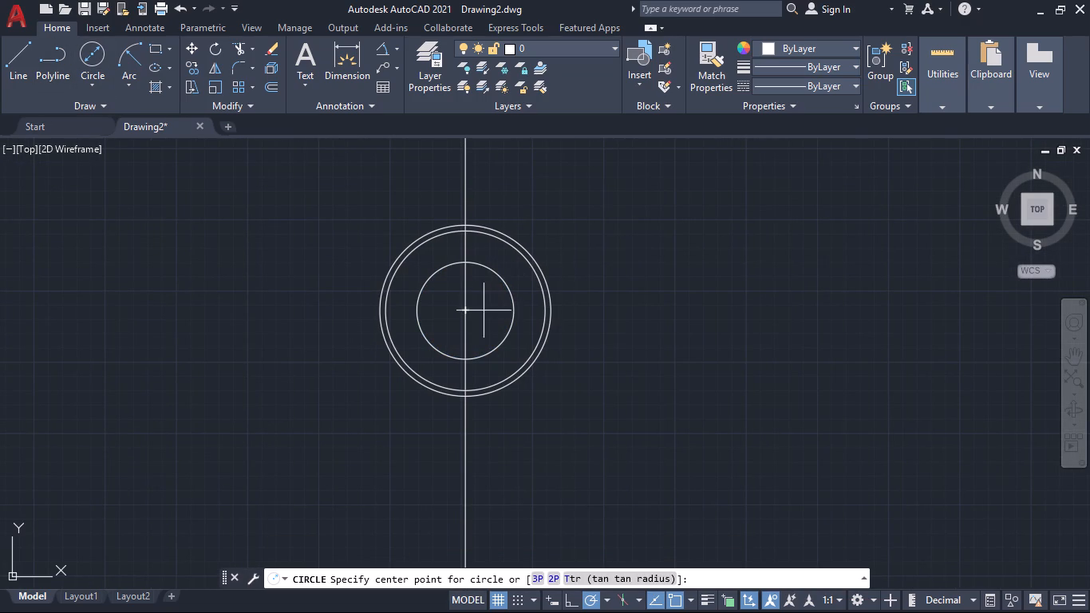
click(463, 310)
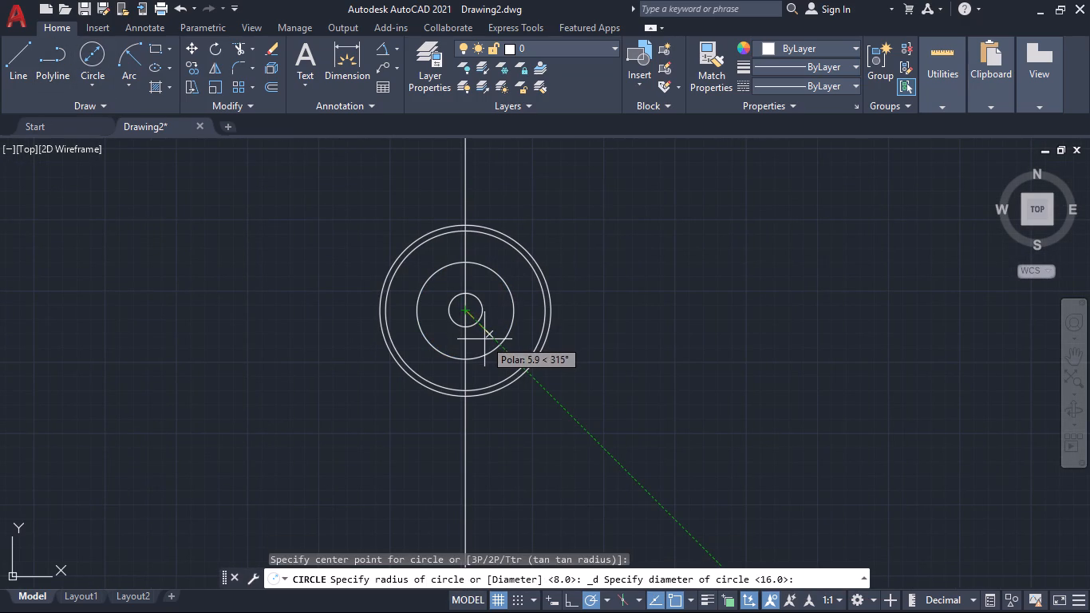
text(15)
key(Return)
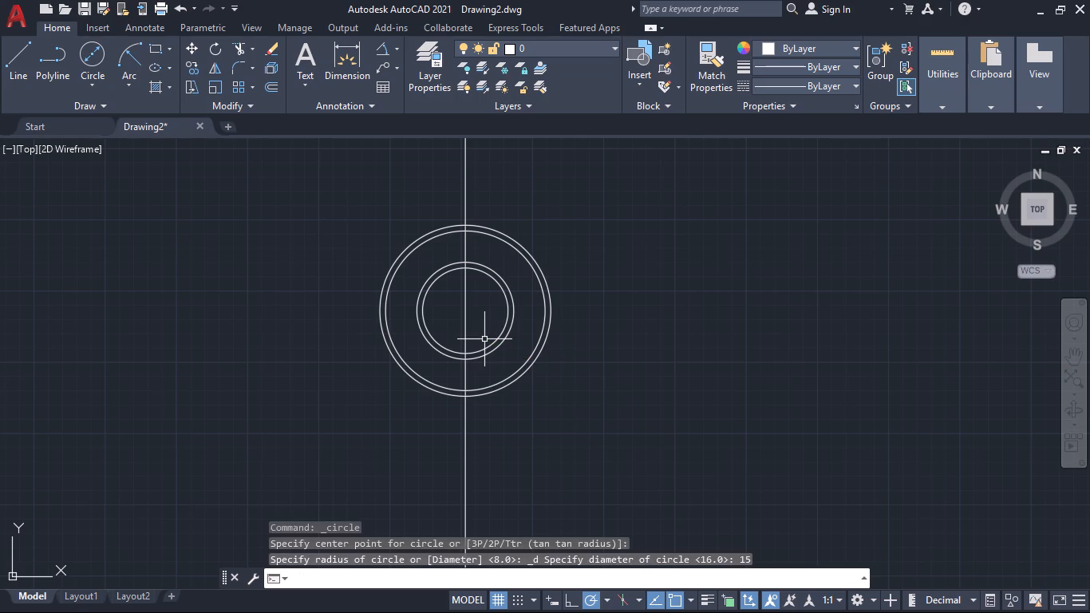
Draw the innermost concentric circle with a diameter of 4 at the same centre.
click(93, 55)
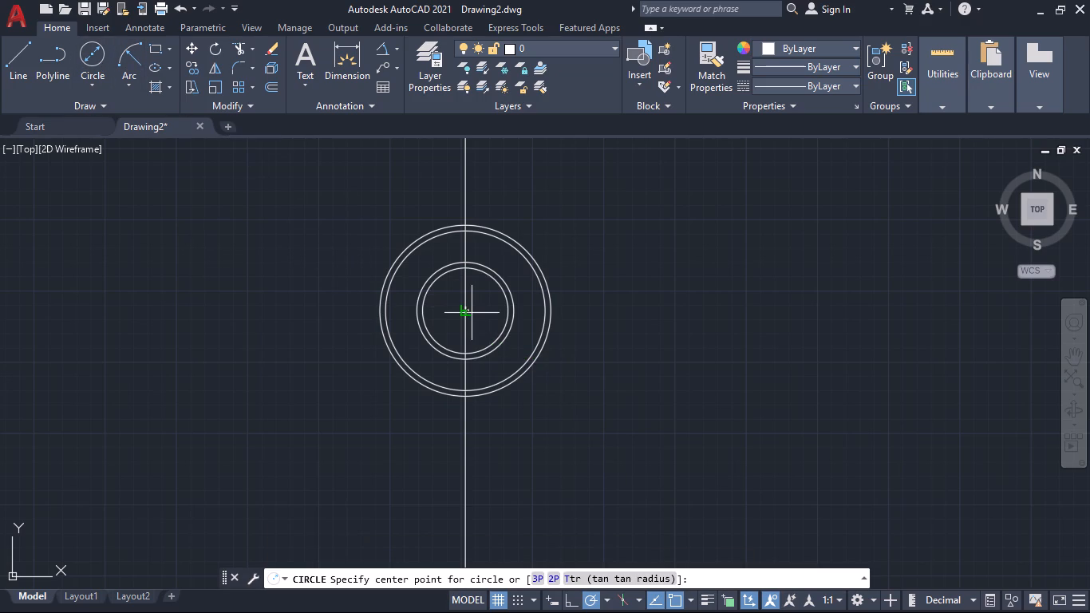
click(472, 313)
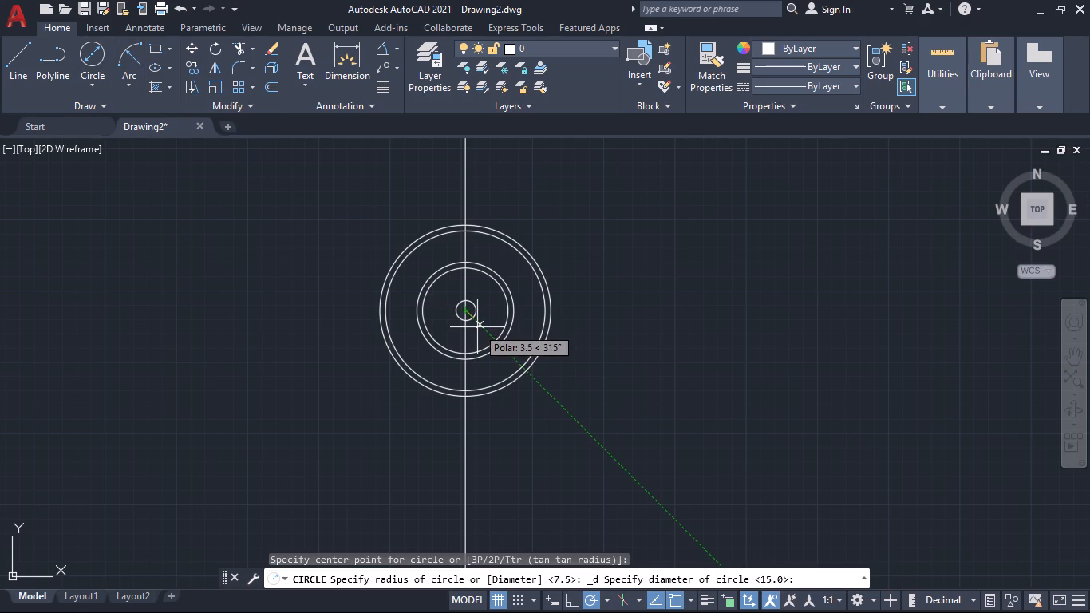
key(4)
key(Return)
Add a diameter dimension to the outermost circle, placing its text outside the circle's upper-right side.
scroll(630, 294, down, 3)
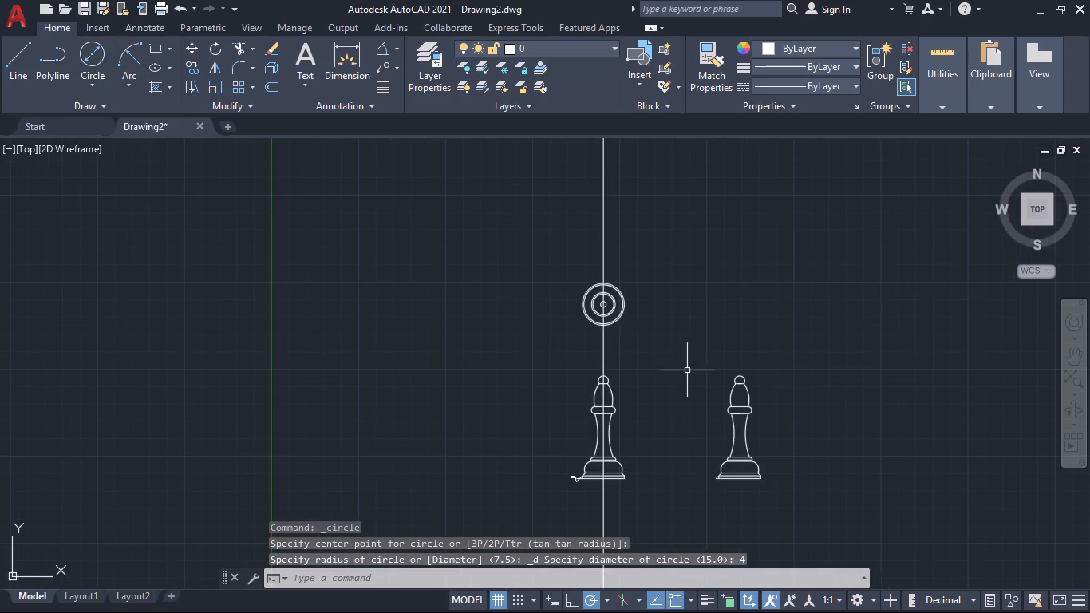
middle_drag(687, 370, 586, 326)
middle_drag(576, 325, 576, 370)
scroll(496, 334, up, 2)
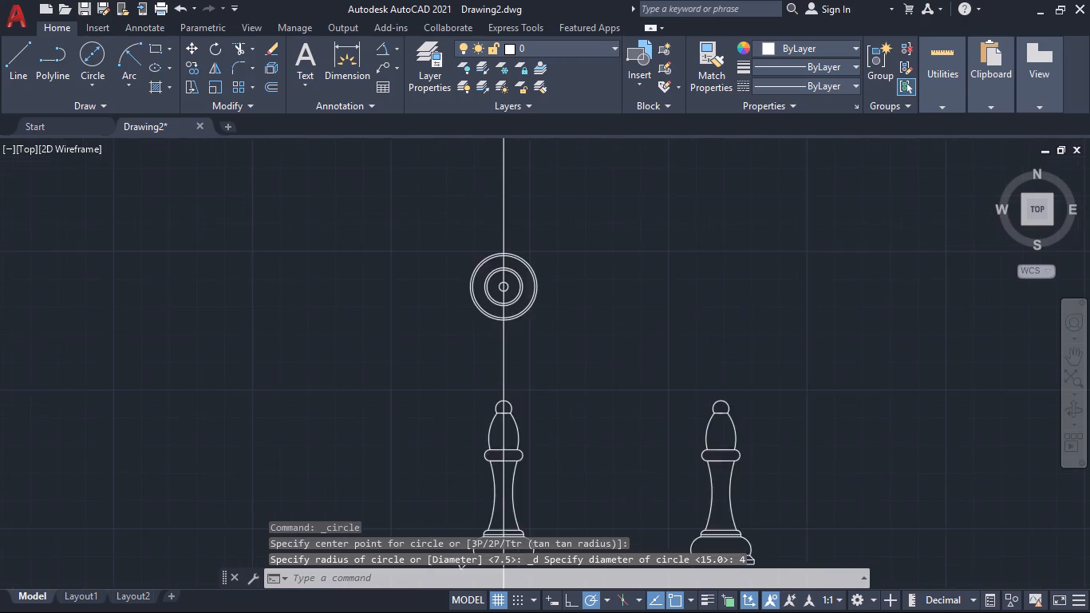
middle_drag(556, 349, 571, 410)
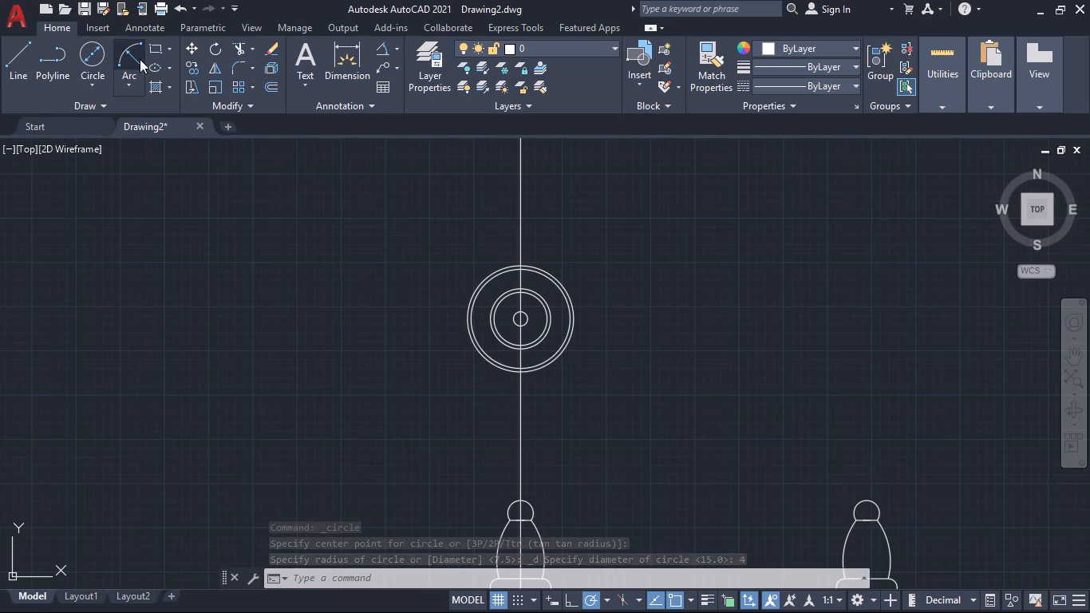
click(392, 49)
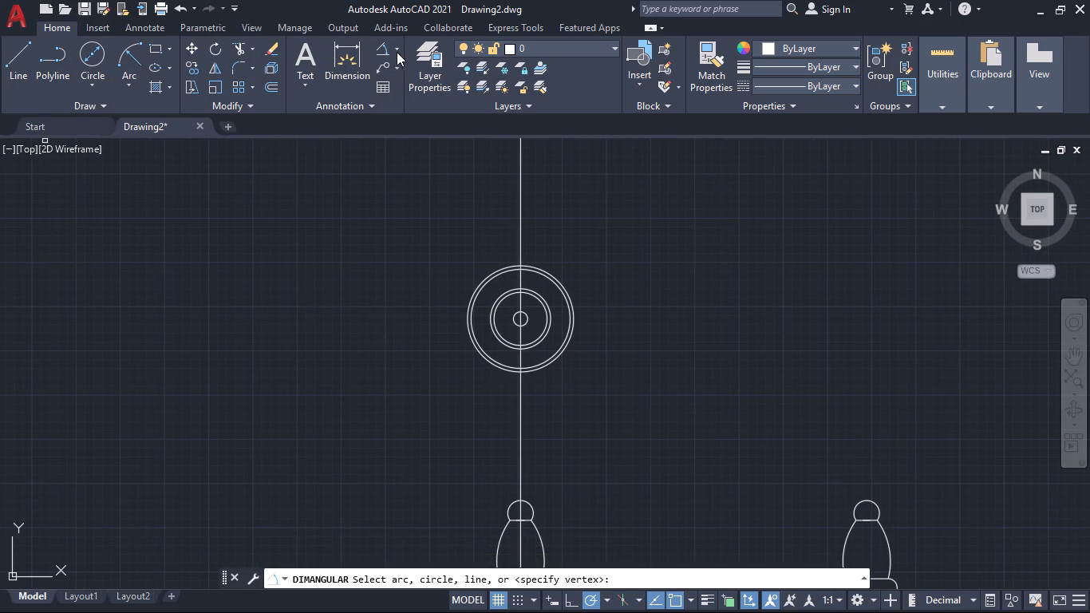
click(396, 51)
click(405, 241)
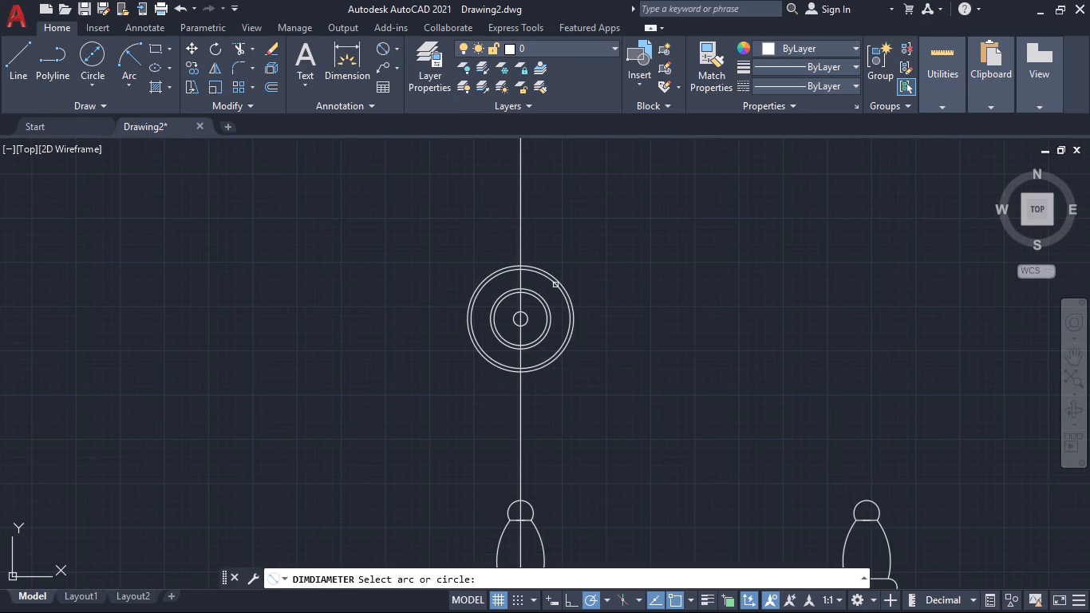
scroll(546, 275, up, 3)
click(545, 263)
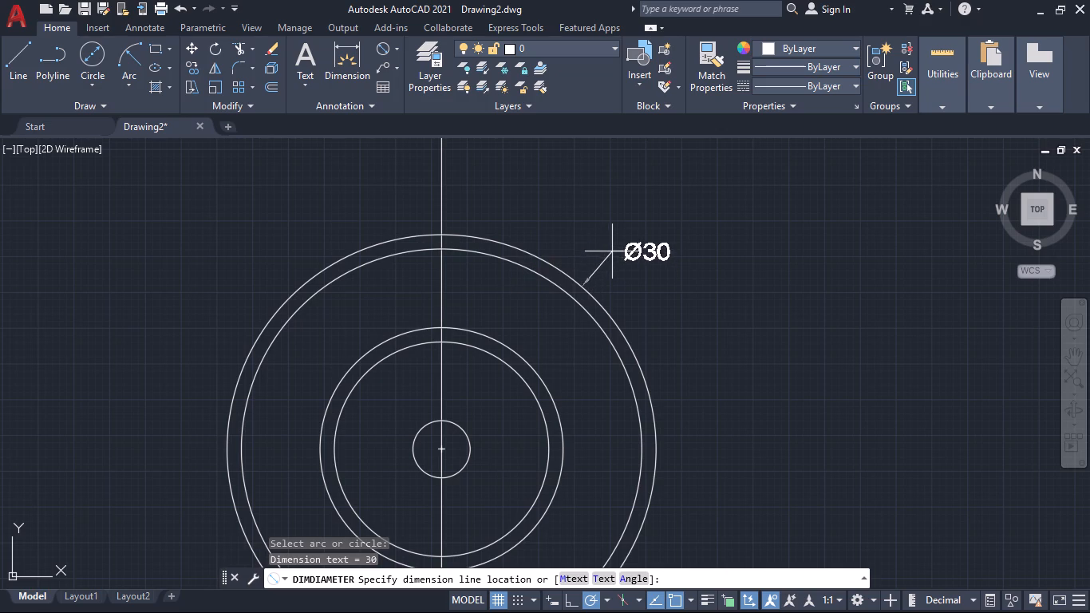
click(614, 225)
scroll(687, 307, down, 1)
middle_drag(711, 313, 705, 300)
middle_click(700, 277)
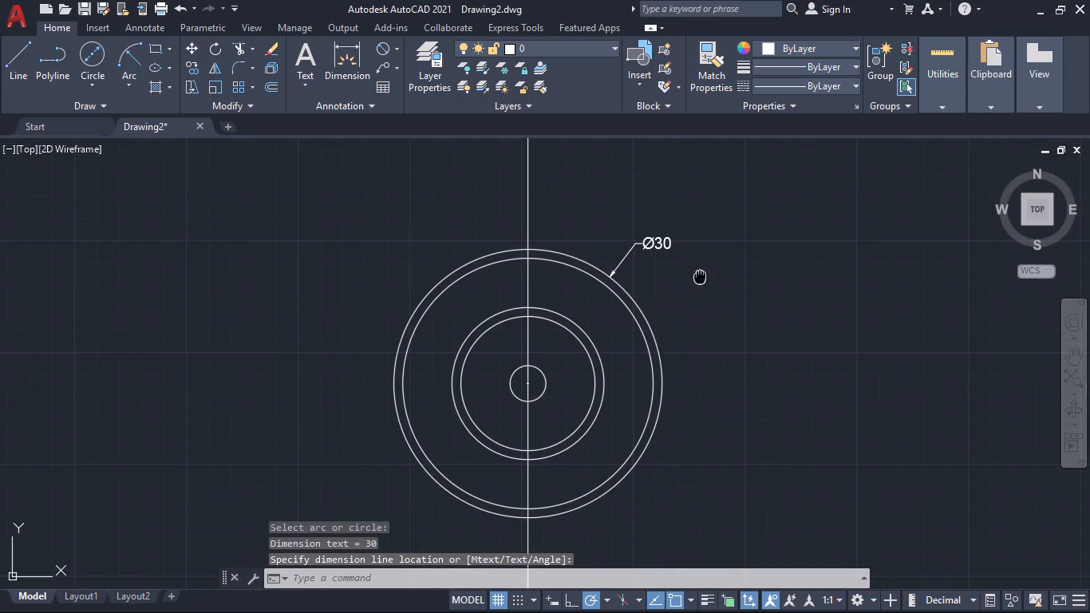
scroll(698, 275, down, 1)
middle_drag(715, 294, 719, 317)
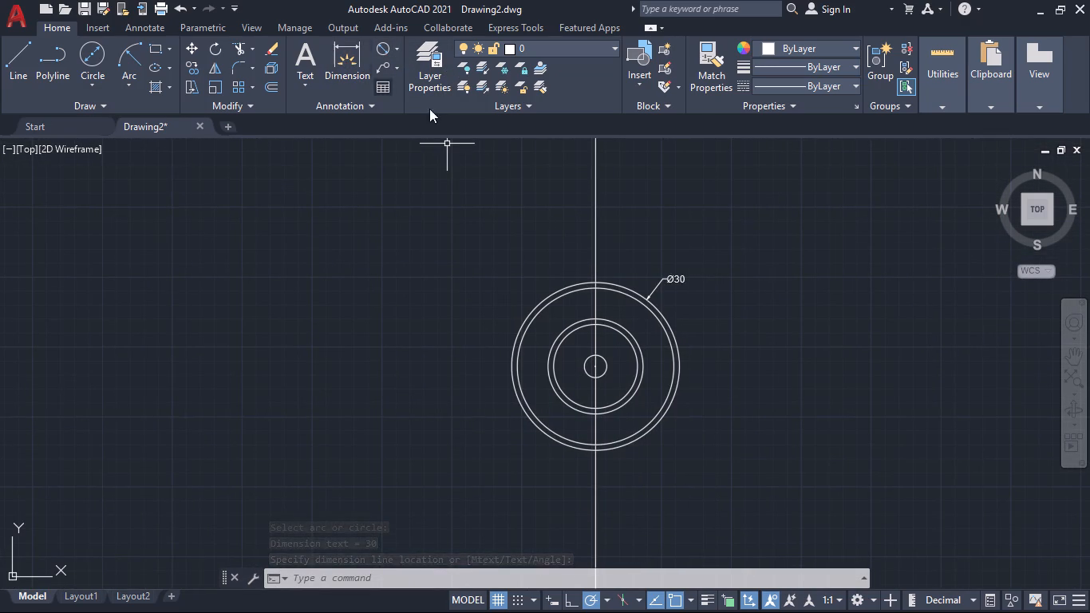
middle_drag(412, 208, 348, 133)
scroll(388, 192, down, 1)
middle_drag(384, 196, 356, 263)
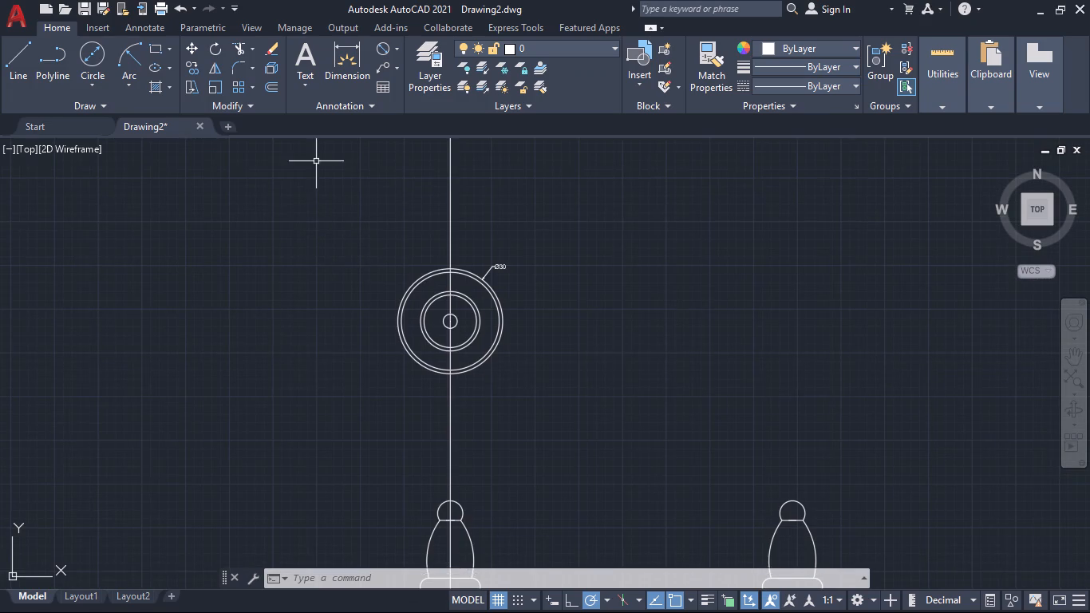
Add a center mark to the outermost circle of the top view.
scroll(299, 148, up, 1)
text(CE)
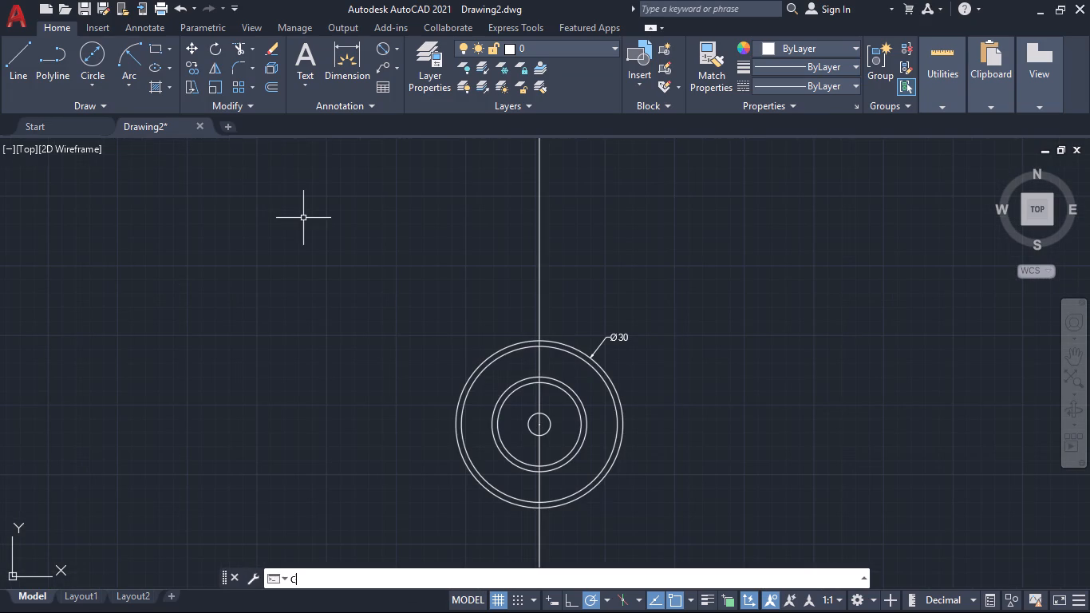
key(Return)
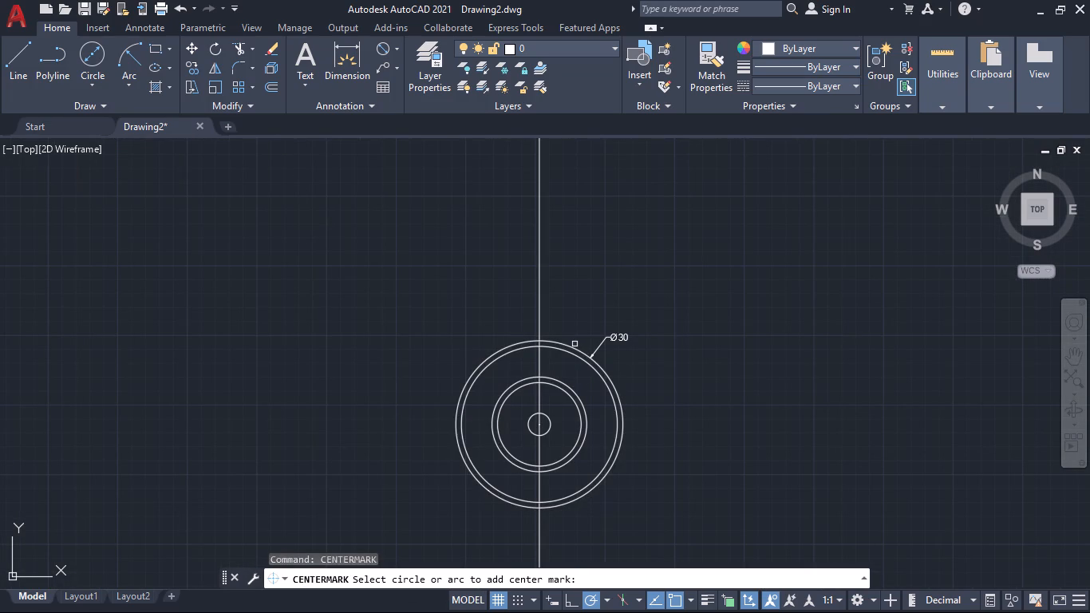
click(567, 342)
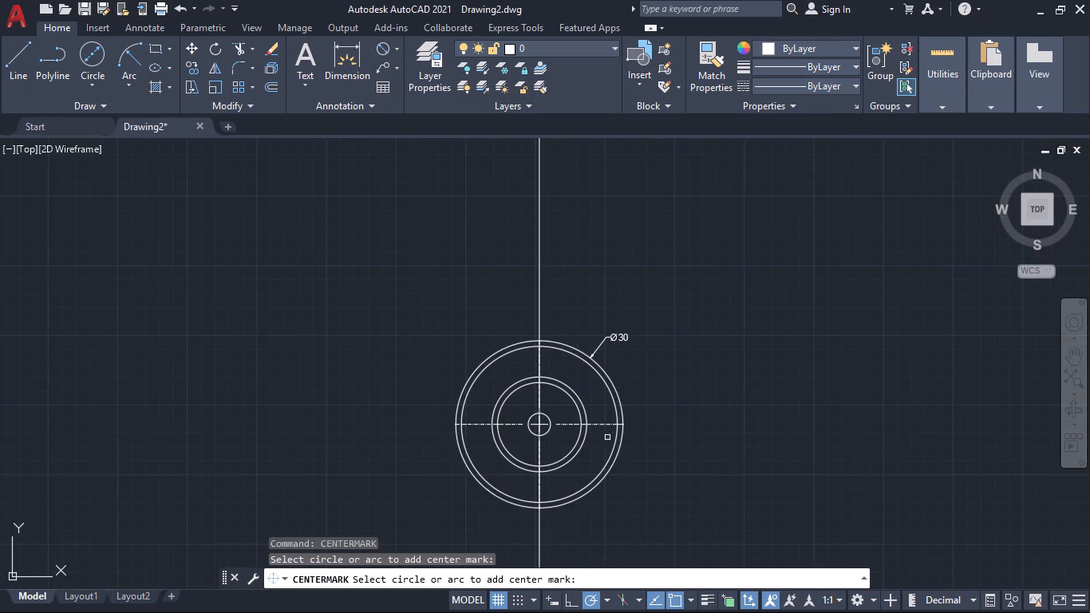
Add center marks to the dimensioned bishop's round head and to both rounded ends of its collar.
scroll(757, 431, down, 3)
middle_drag(760, 467, 746, 259)
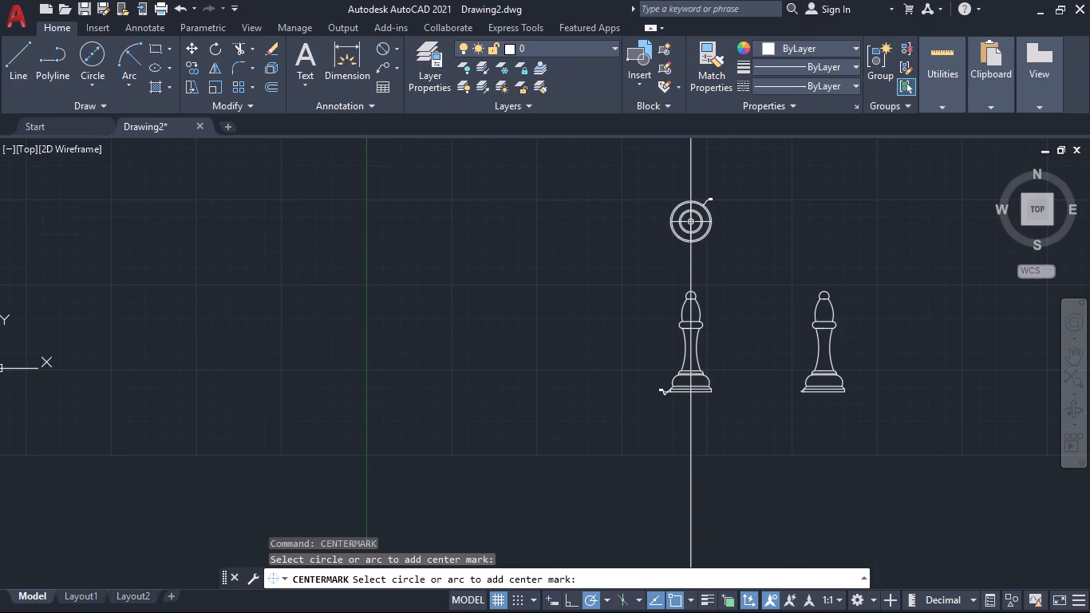
scroll(686, 302, up, 5)
click(691, 275)
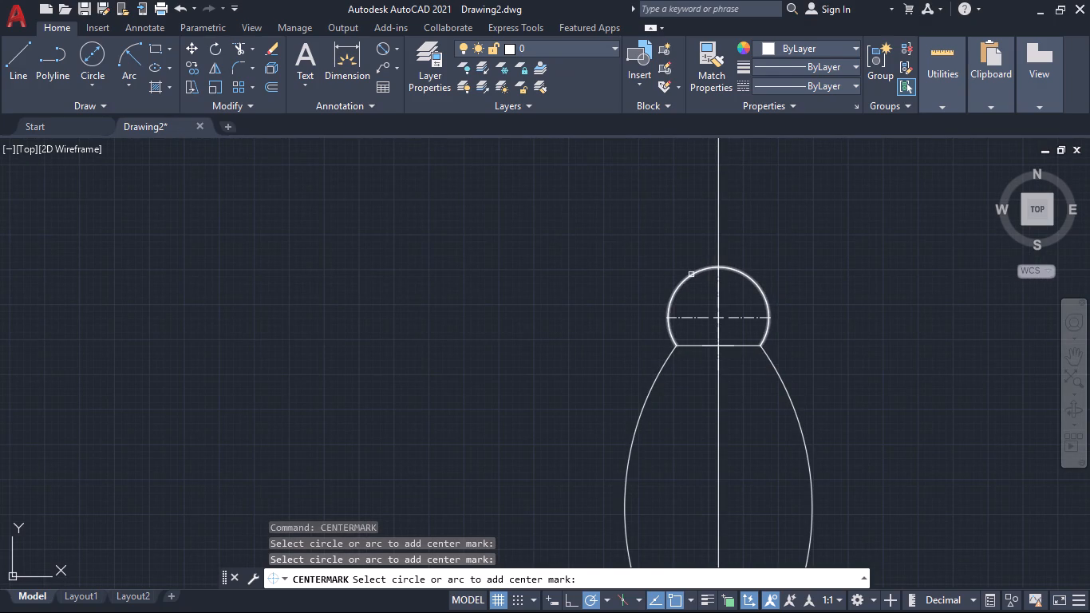
middle_drag(689, 397, 670, 180)
scroll(670, 180, up, 1)
scroll(658, 213, down, 2)
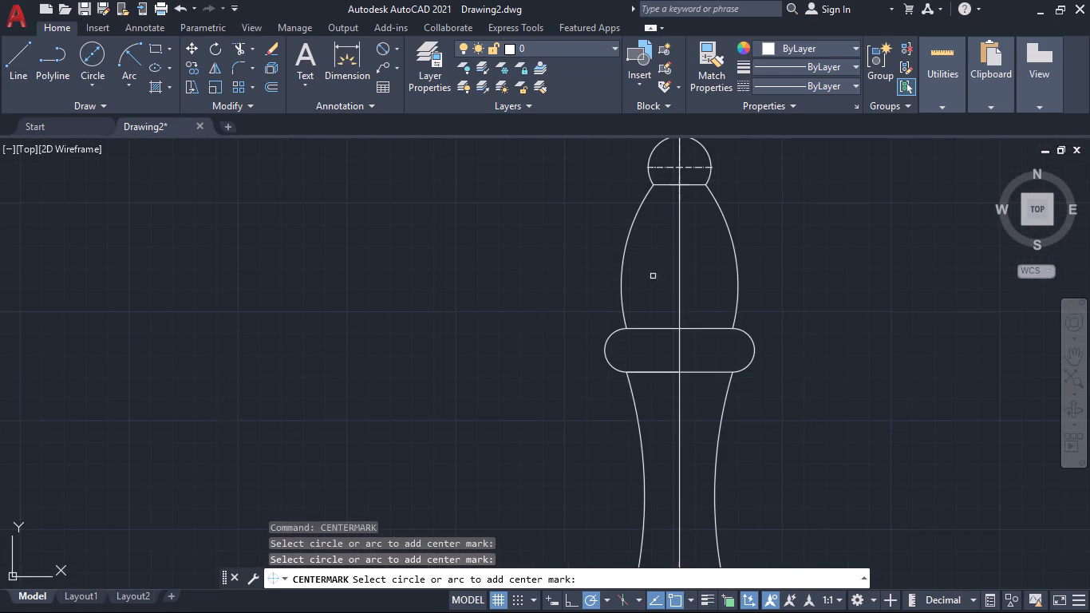
middle_drag(647, 296, 589, 271)
click(547, 325)
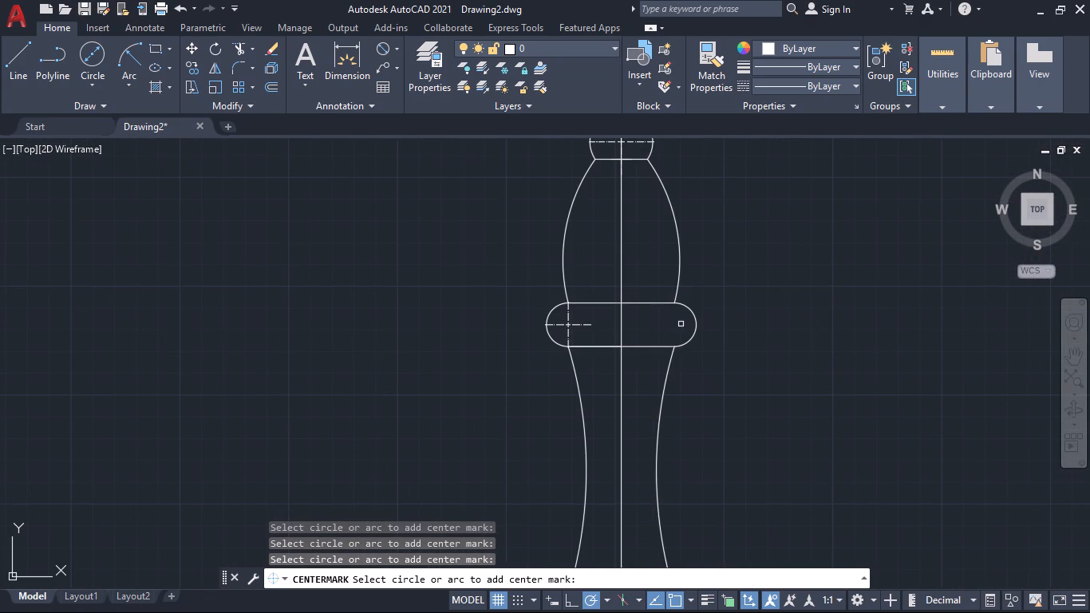
click(695, 322)
Add center marks to both large bulging base arcs and both small rounded corners above them on the dimensioned bishop.
middle_drag(749, 382, 768, 286)
scroll(695, 390, down, 2)
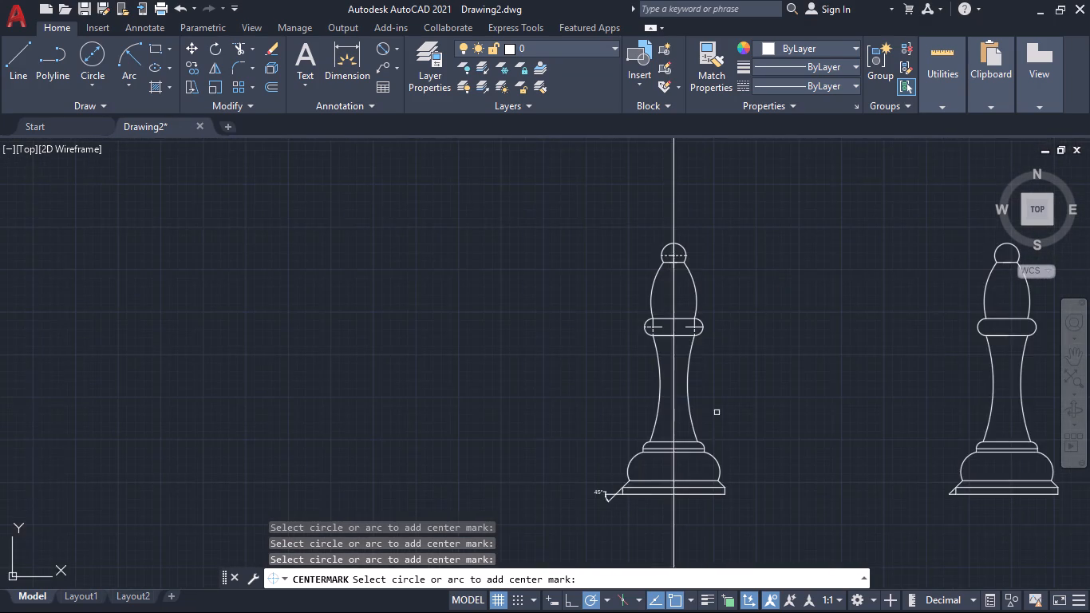
middle_drag(753, 421, 808, 310)
scroll(718, 355, up, 5)
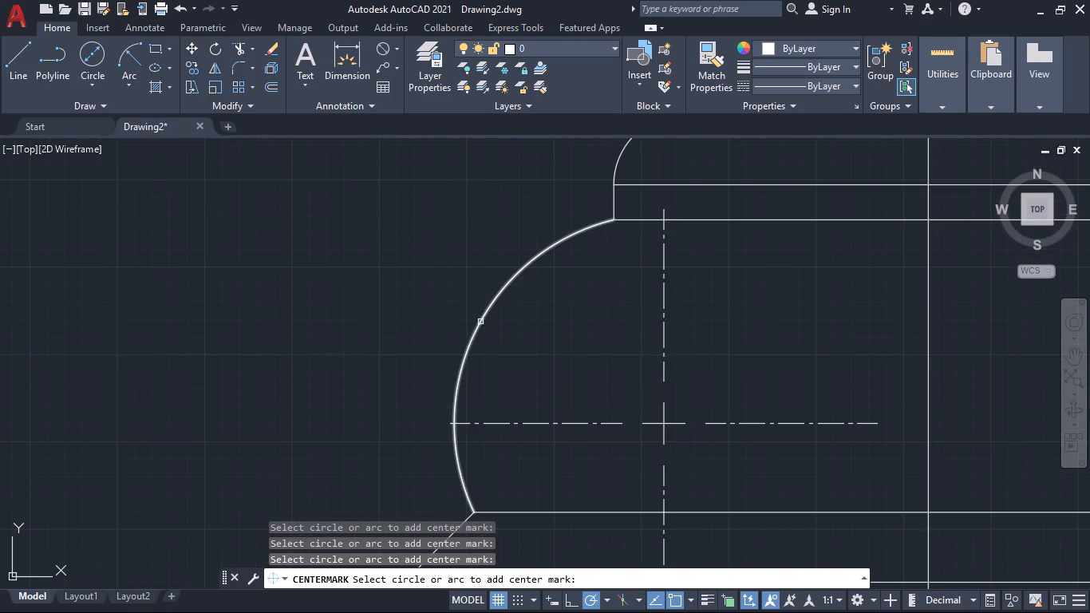
click(480, 322)
middle_drag(599, 358, 476, 303)
scroll(645, 330, down, 2)
middle_drag(832, 344, 722, 348)
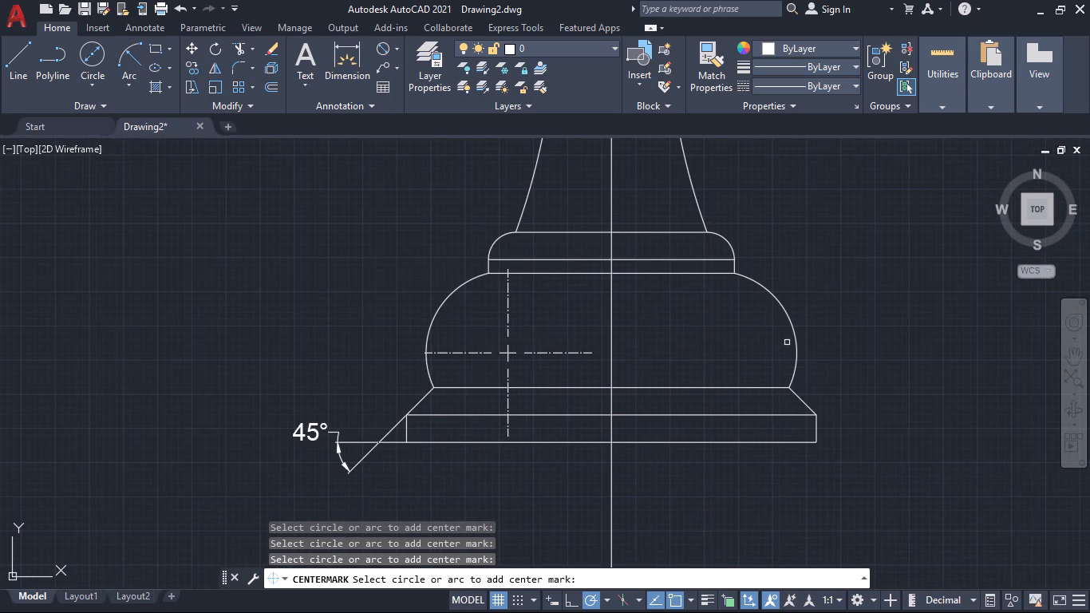
click(791, 322)
middle_drag(678, 317, 701, 426)
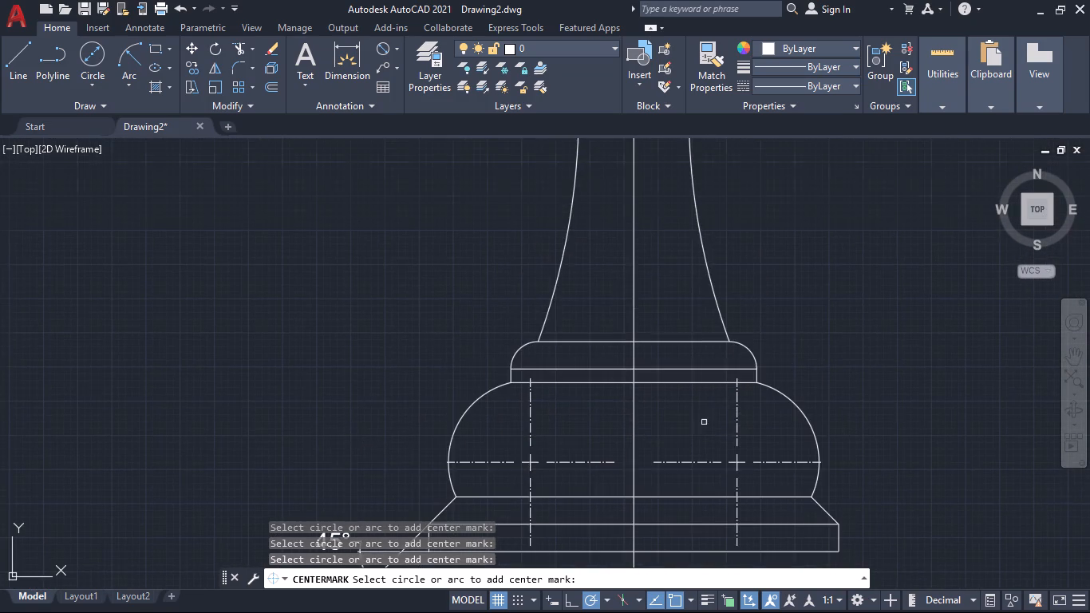
scroll(740, 349, up, 2)
click(748, 340)
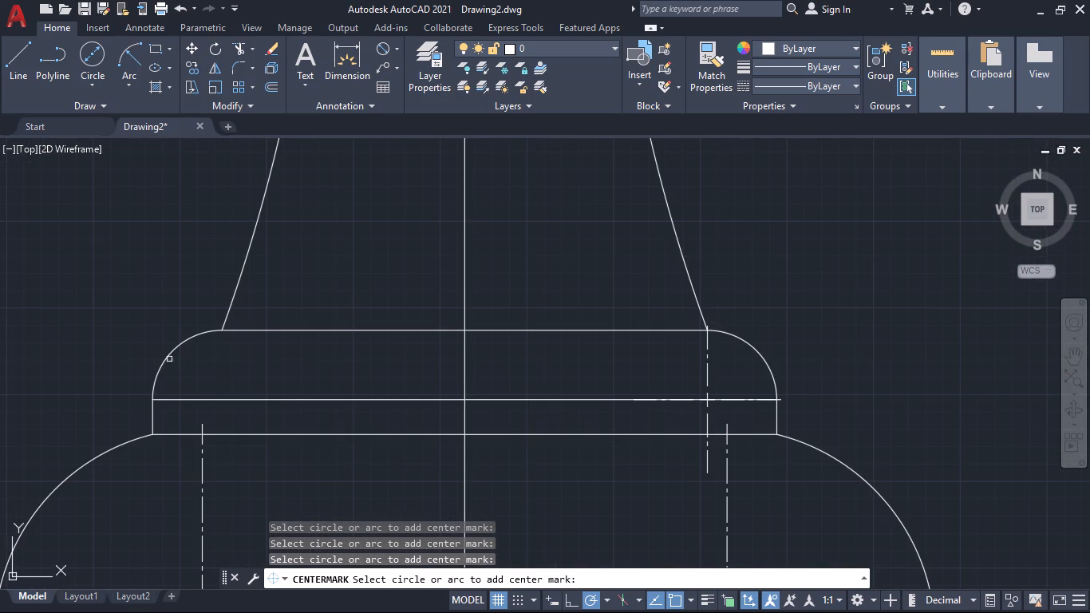
click(165, 359)
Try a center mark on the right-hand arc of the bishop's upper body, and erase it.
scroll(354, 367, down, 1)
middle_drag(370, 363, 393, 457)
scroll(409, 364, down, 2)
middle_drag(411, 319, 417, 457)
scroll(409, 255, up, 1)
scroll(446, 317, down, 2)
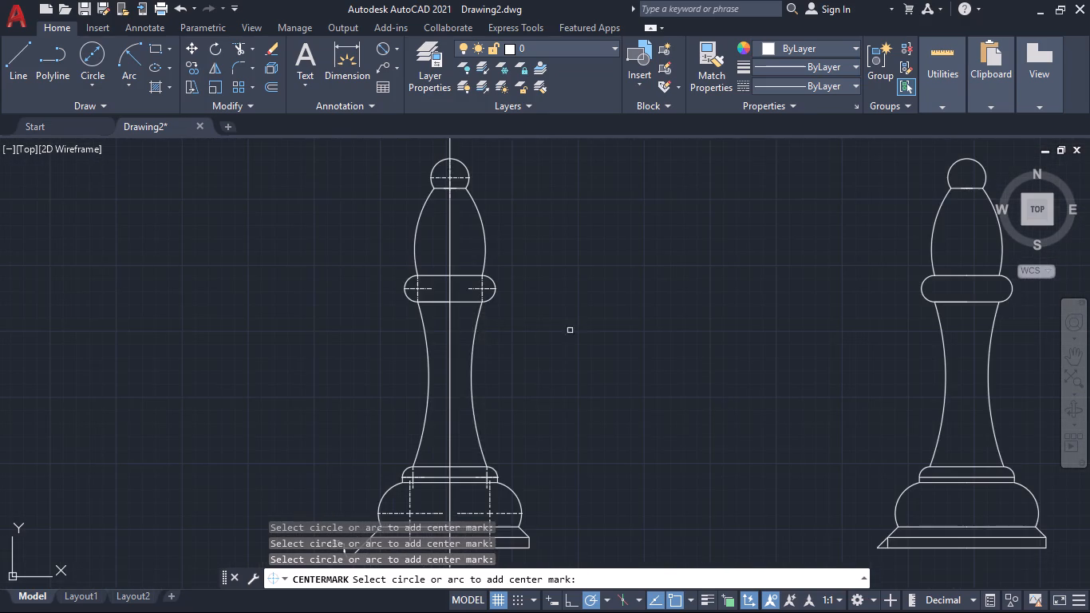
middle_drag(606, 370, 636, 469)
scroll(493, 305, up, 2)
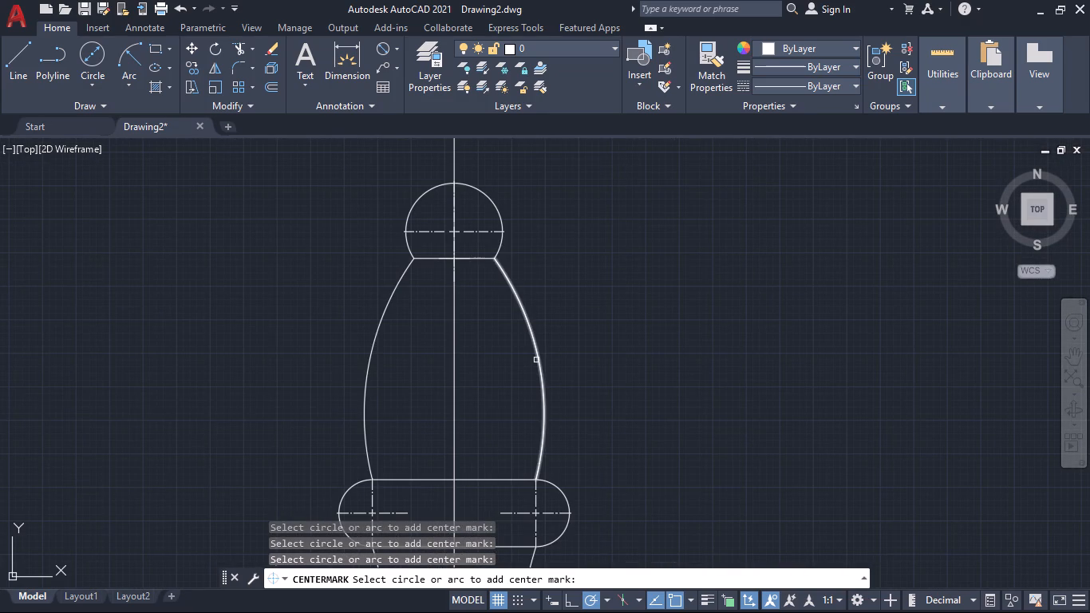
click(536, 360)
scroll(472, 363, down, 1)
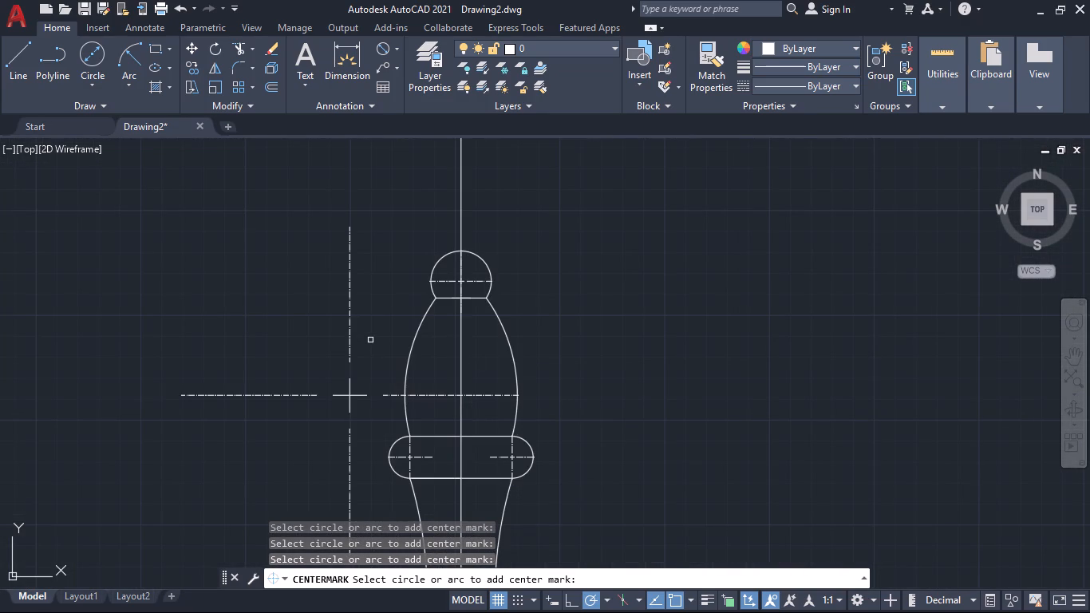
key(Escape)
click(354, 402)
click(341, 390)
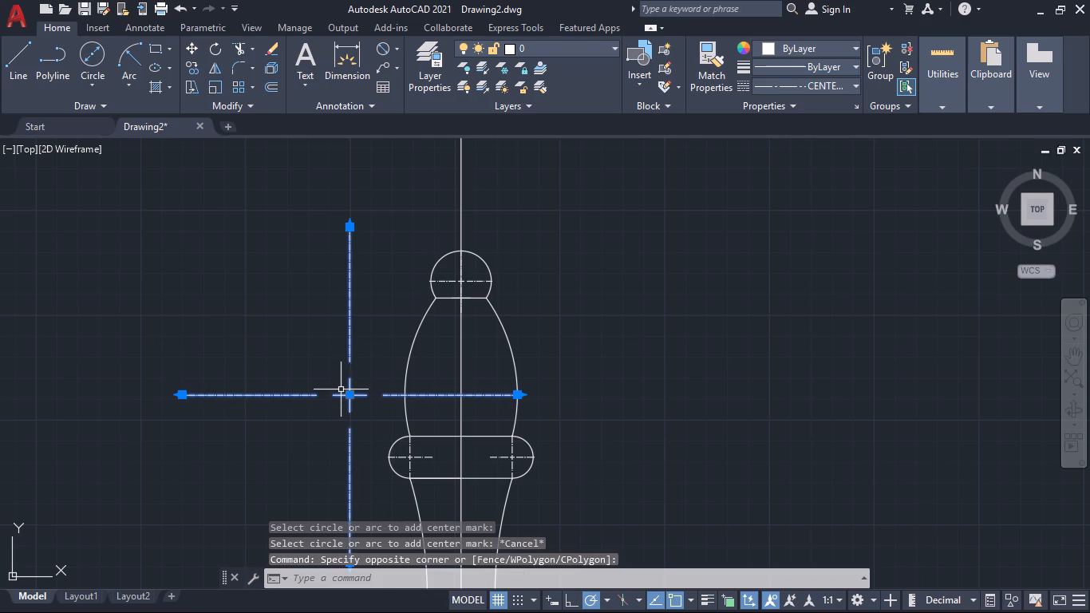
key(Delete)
Extend the left end of the top view's center mark outward by 5 mm.
scroll(604, 365, down, 1)
middle_drag(604, 365, 641, 524)
scroll(606, 392, up, 3)
scroll(606, 390, down, 3)
middle_drag(614, 306, 659, 532)
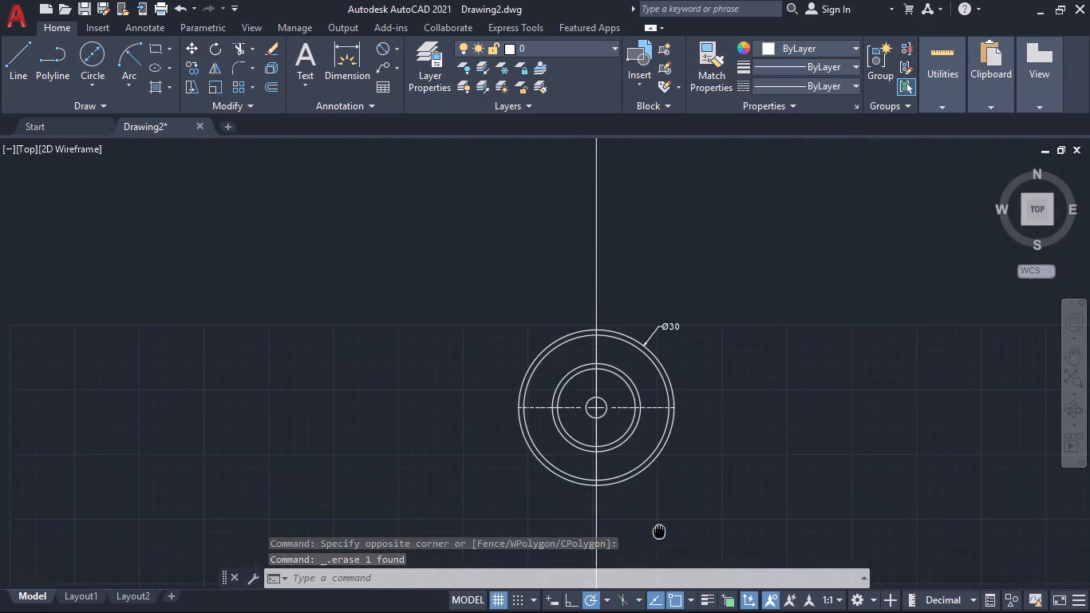
scroll(567, 397, up, 2)
click(461, 429)
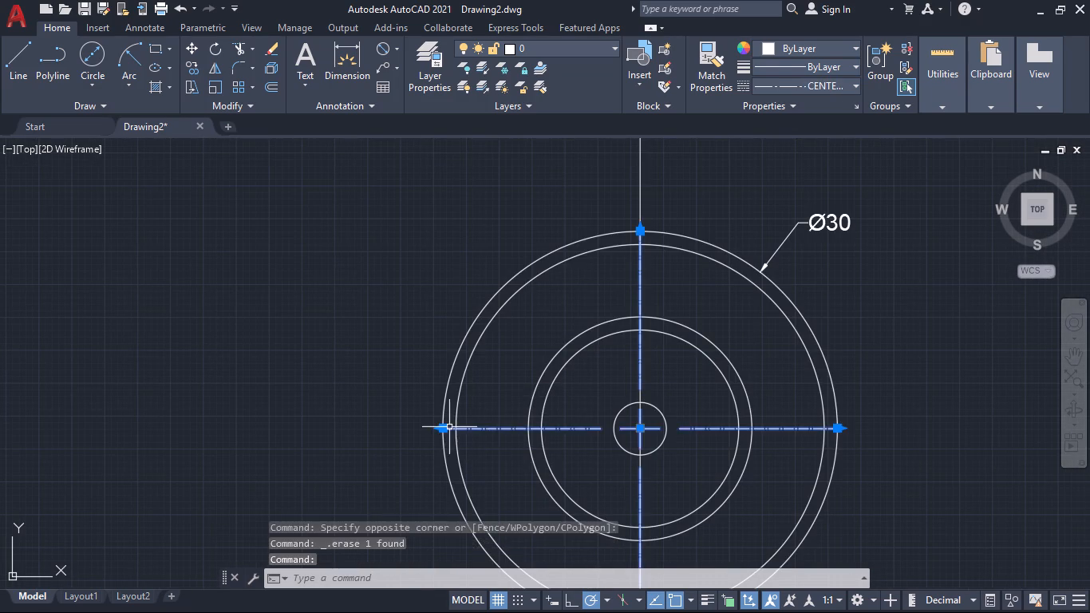
scroll(441, 426, up, 7)
middle_drag(527, 449, 621, 248)
scroll(527, 449, up, 1)
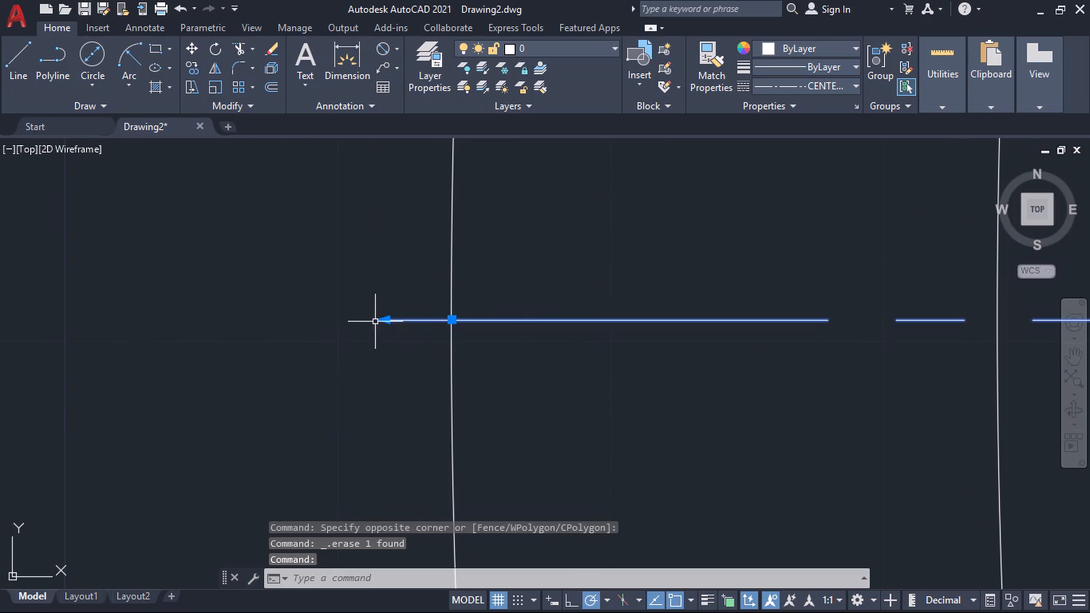
click(385, 320)
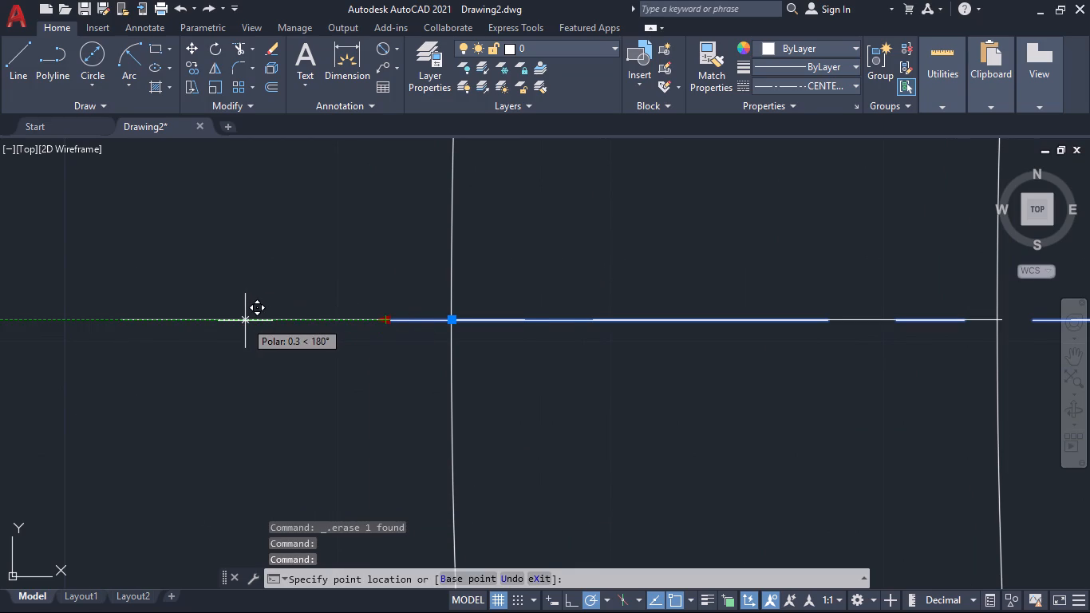
key(5)
key(Return)
Extend the right end of the top view's center mark outward by 5 mm.
scroll(310, 317, down, 8)
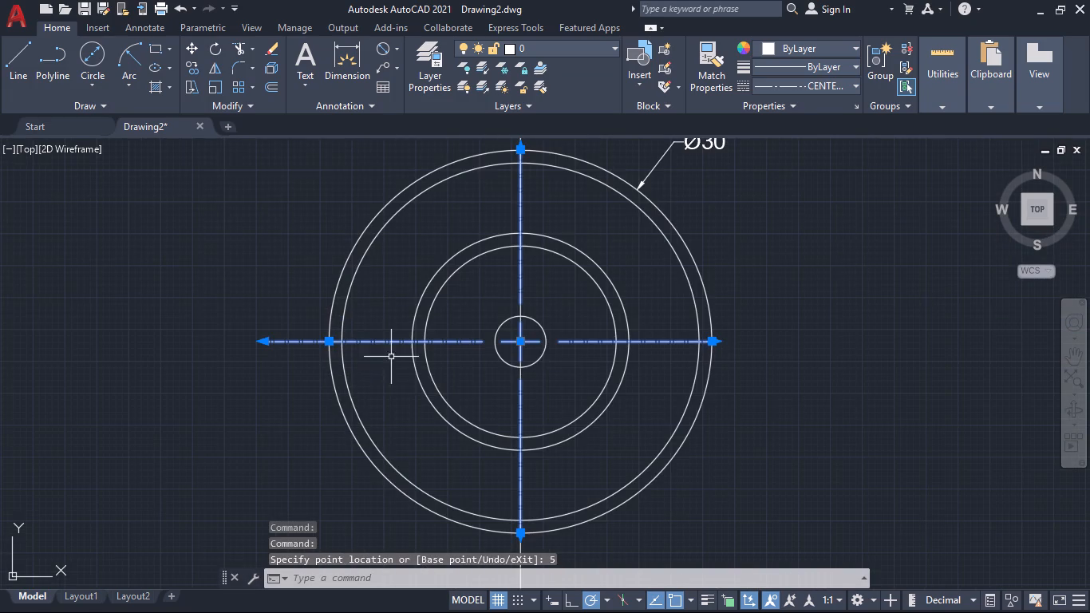
scroll(731, 326, up, 5)
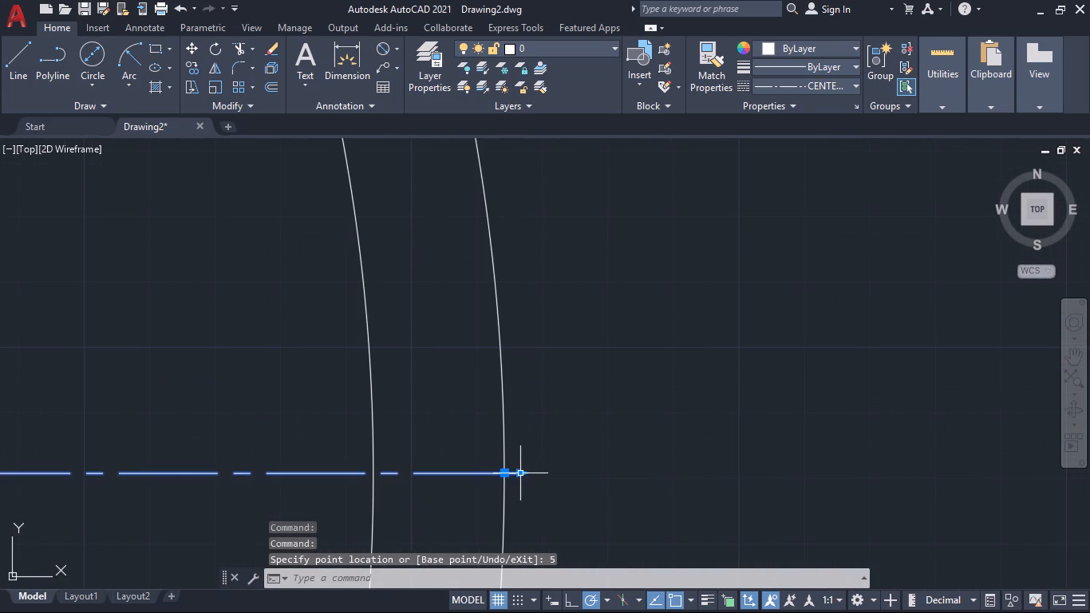
click(521, 472)
key(5)
key(Return)
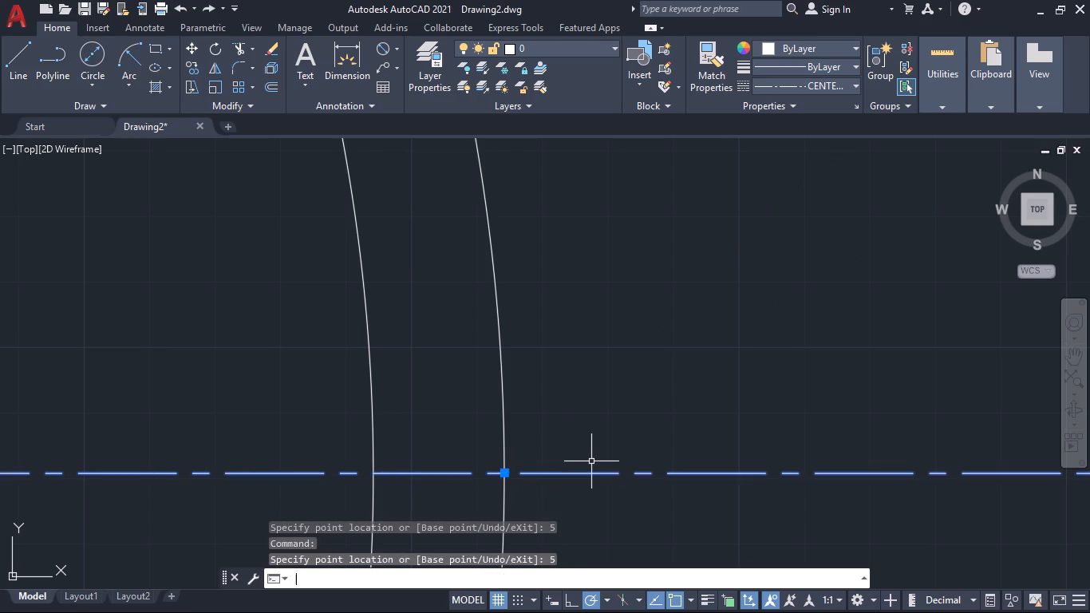
Extend the upper end of the top view's center mark outward by 5 mm.
scroll(605, 444, down, 4)
middle_drag(643, 364, 854, 546)
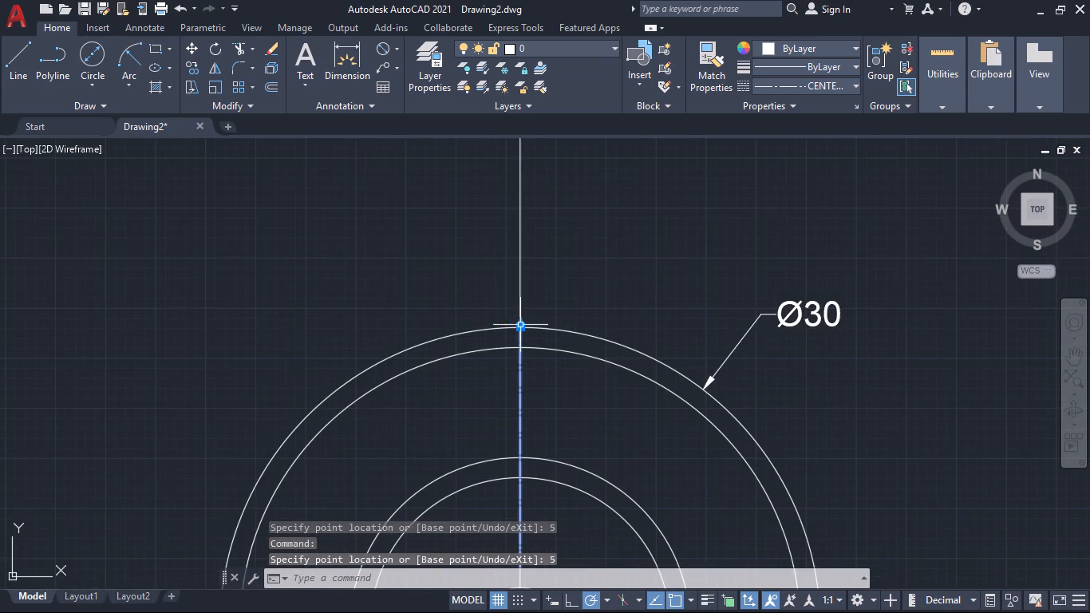
scroll(542, 327, up, 6)
middle_drag(294, 326, 563, 322)
click(425, 344)
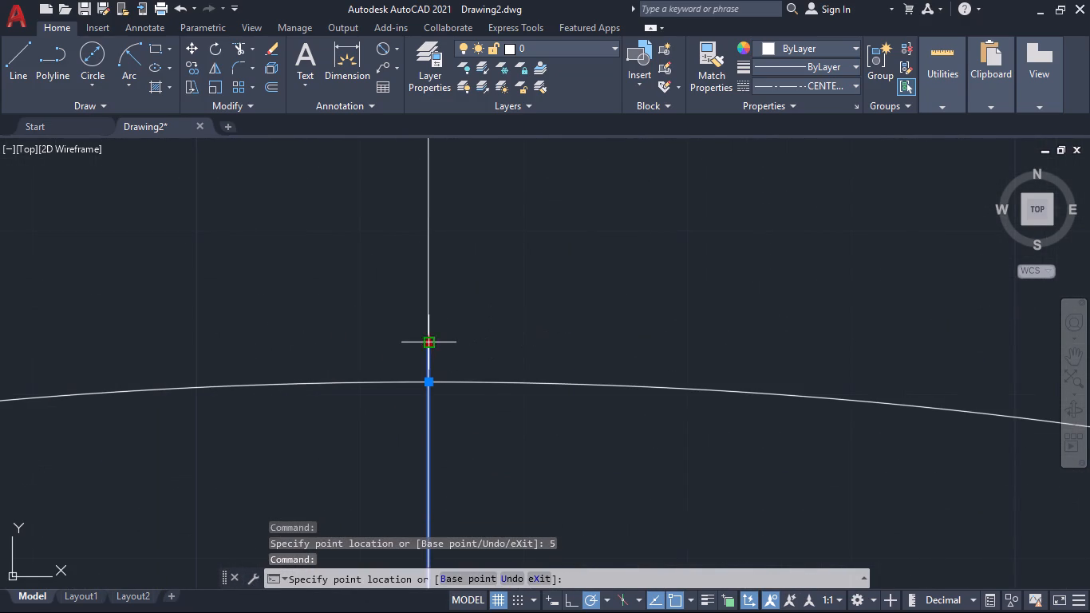
key(5)
key(Return)
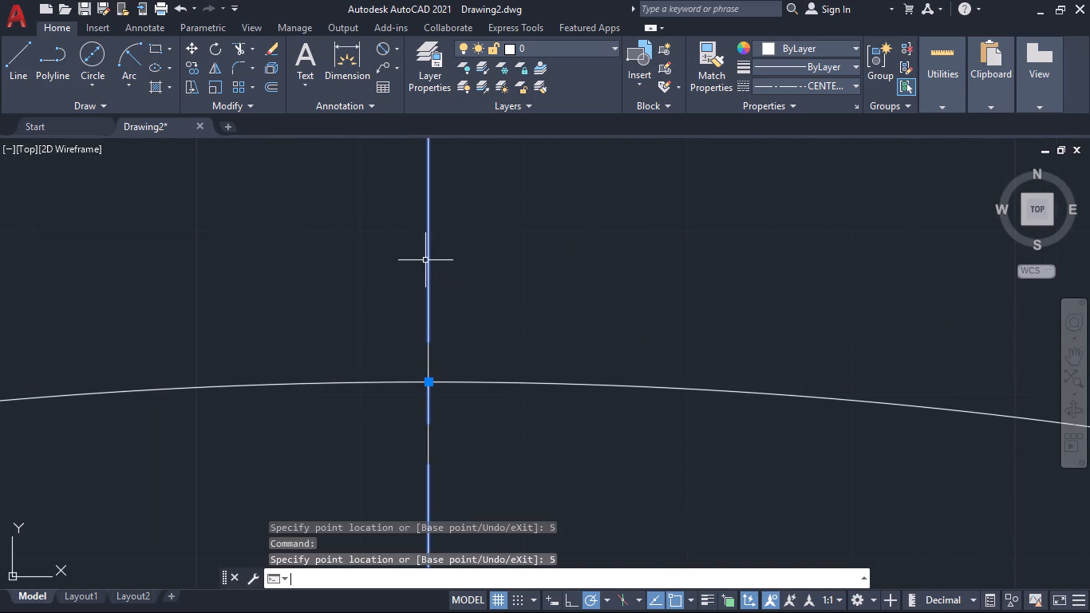
Extend the lower end of the top view's center mark outward by 5 mm, and clear the selection.
scroll(538, 275, down, 4)
middle_drag(599, 418, 567, 241)
scroll(613, 299, down, 2)
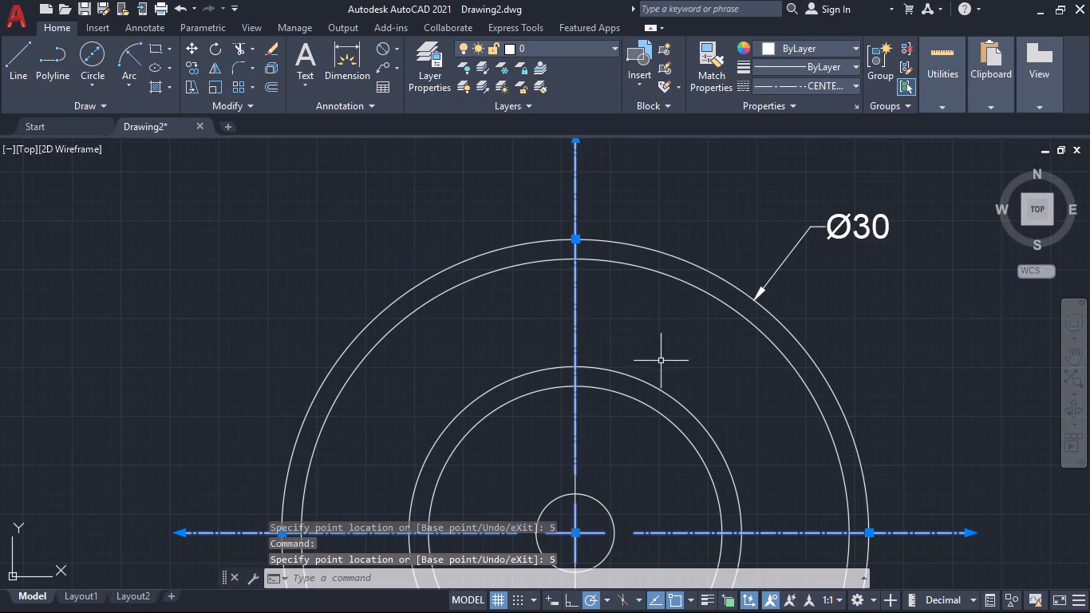
middle_drag(689, 362, 639, 206)
middle_drag(581, 445, 718, 164)
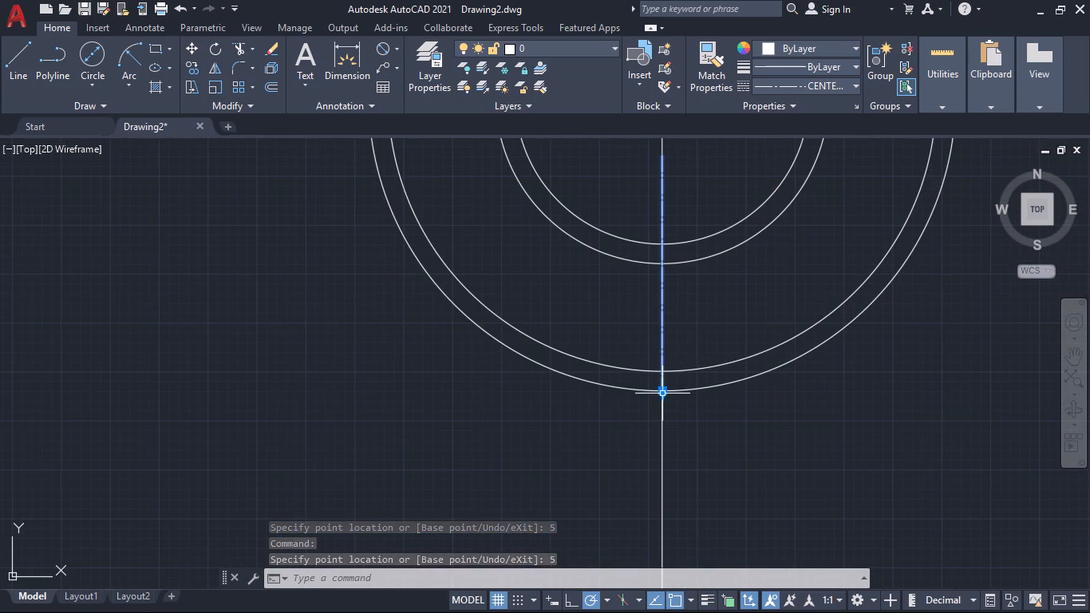
scroll(662, 396, up, 5)
click(643, 391)
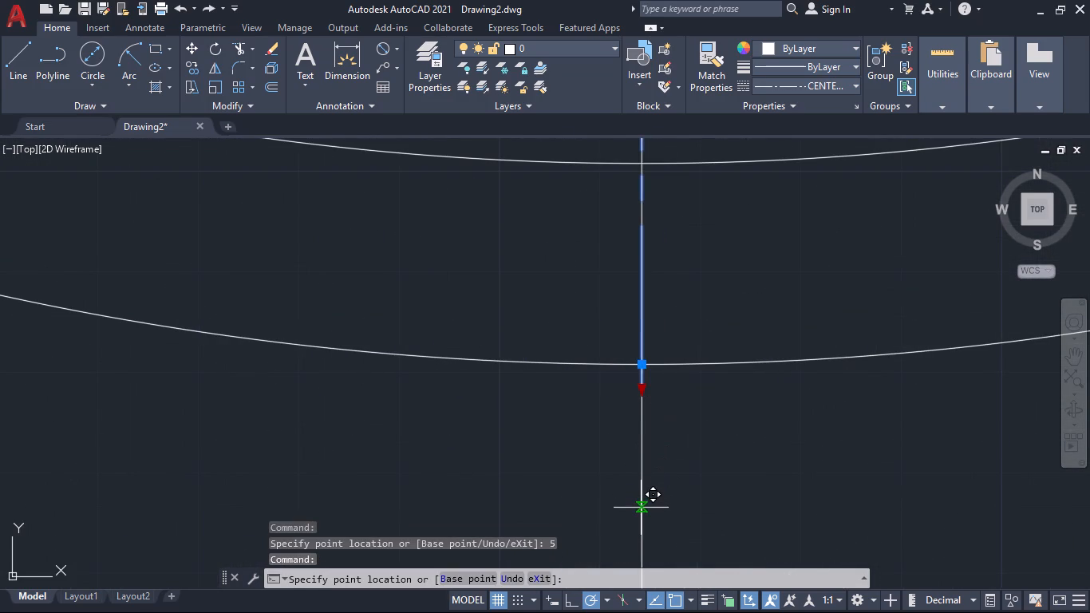
key(5)
key(Return)
scroll(752, 492, down, 4)
scroll(928, 506, down, 2)
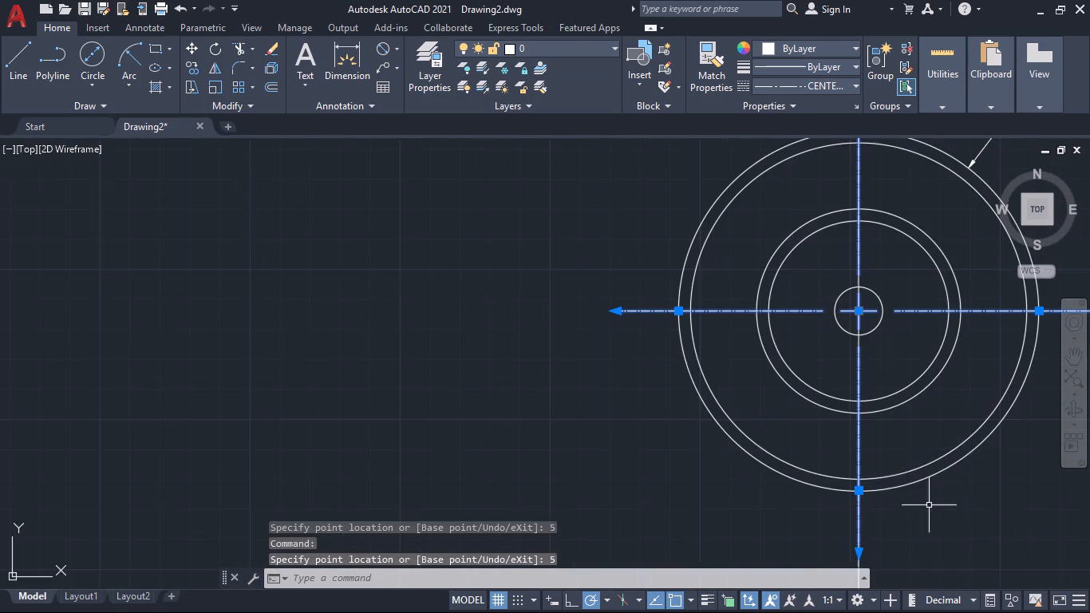
middle_drag(989, 510, 647, 597)
scroll(714, 489, down, 1)
middle_drag(754, 495, 774, 552)
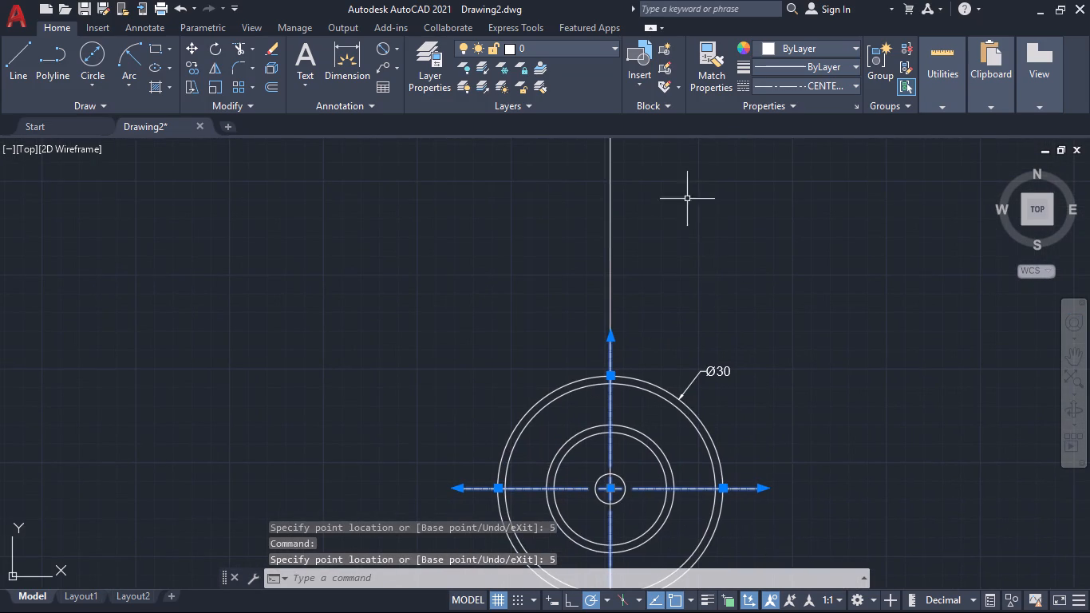
key(Escape)
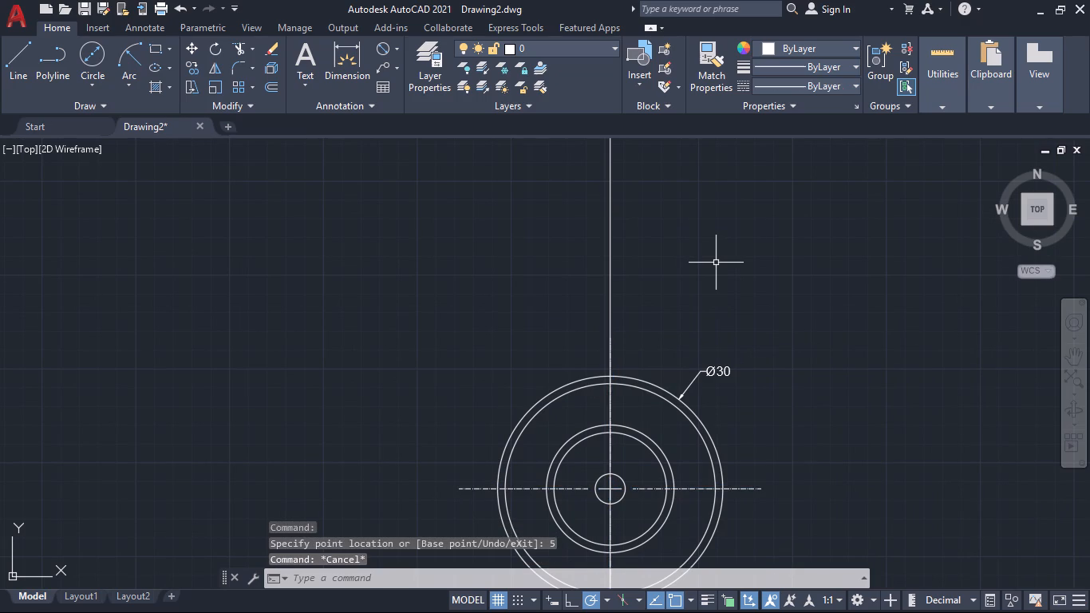
Trim the vertical construction line above the top view and between the top view and the bishop's head.
text(TR)
key(Return)
click(768, 283)
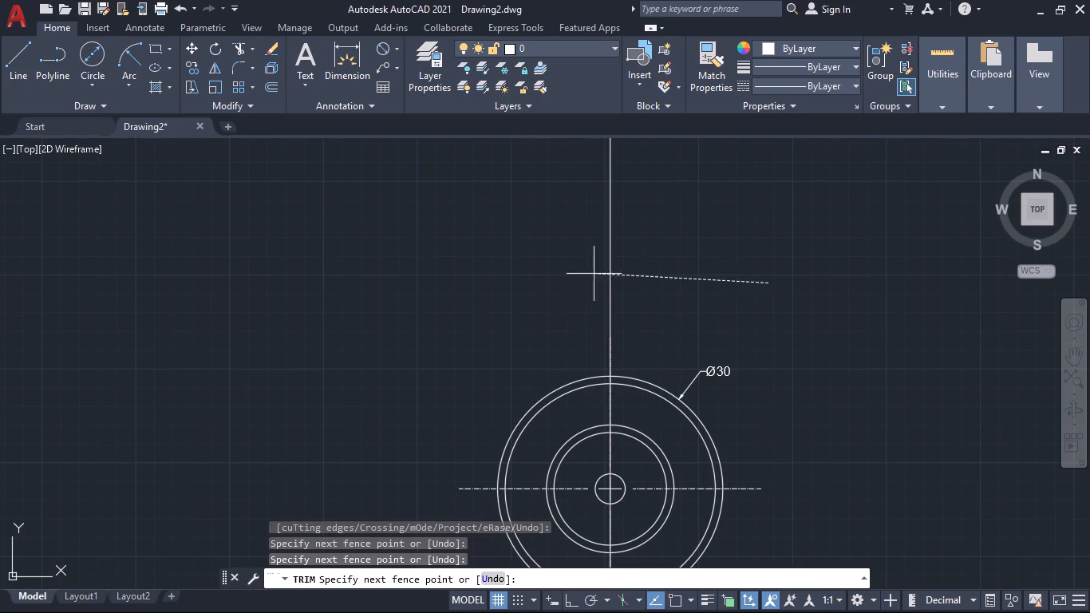
click(448, 269)
scroll(788, 279, down, 1)
middle_drag(847, 362, 808, 167)
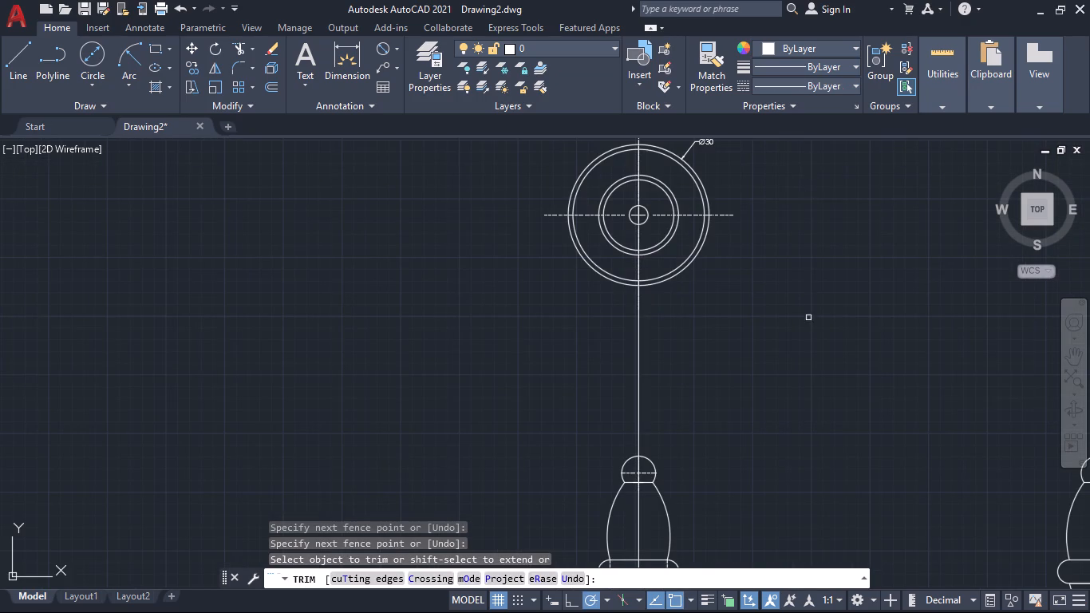
click(756, 388)
click(443, 379)
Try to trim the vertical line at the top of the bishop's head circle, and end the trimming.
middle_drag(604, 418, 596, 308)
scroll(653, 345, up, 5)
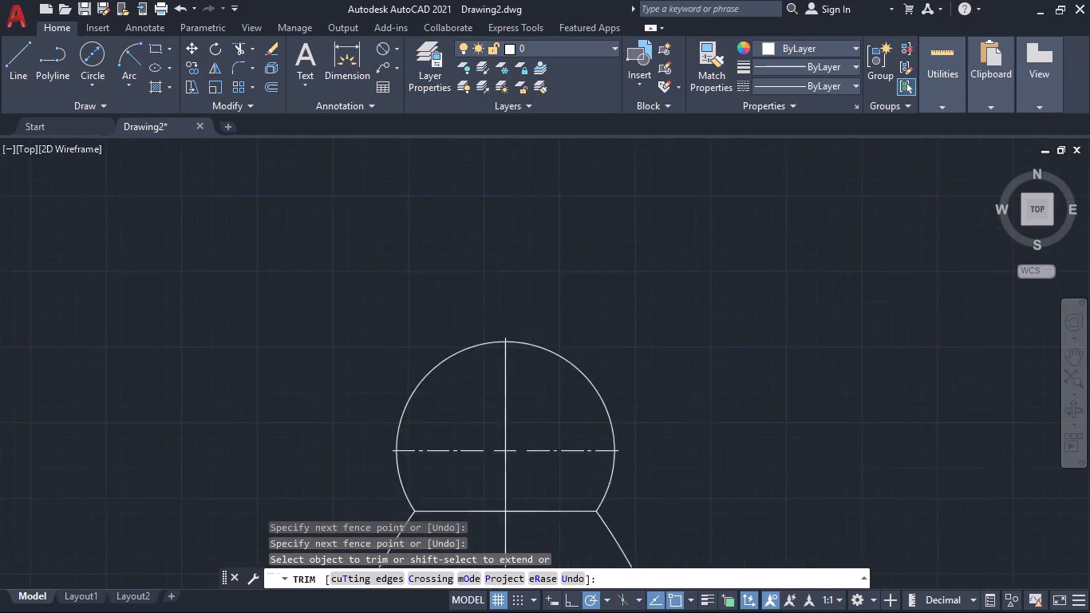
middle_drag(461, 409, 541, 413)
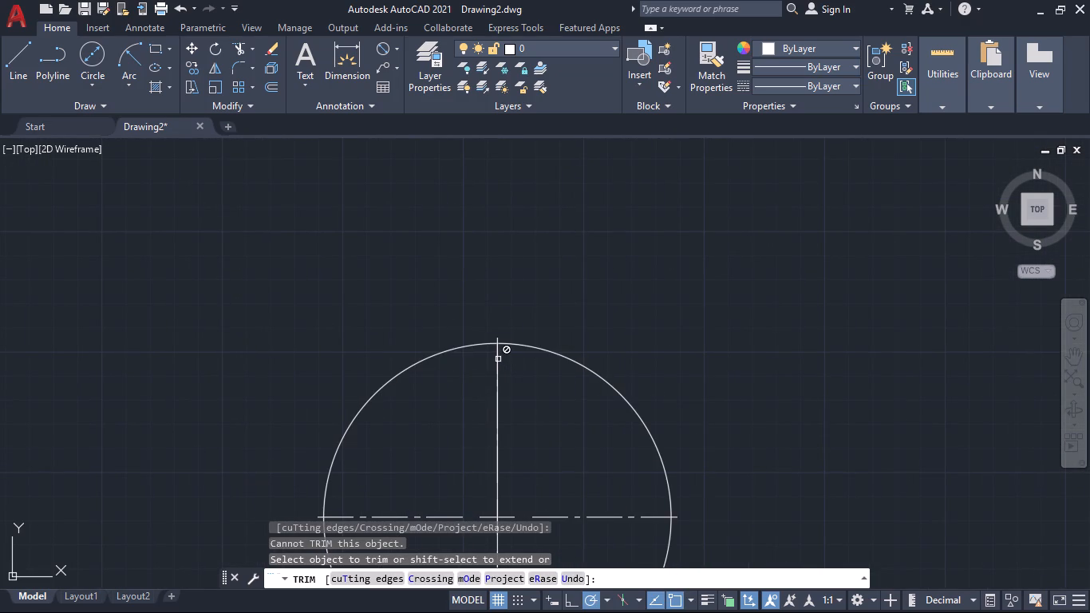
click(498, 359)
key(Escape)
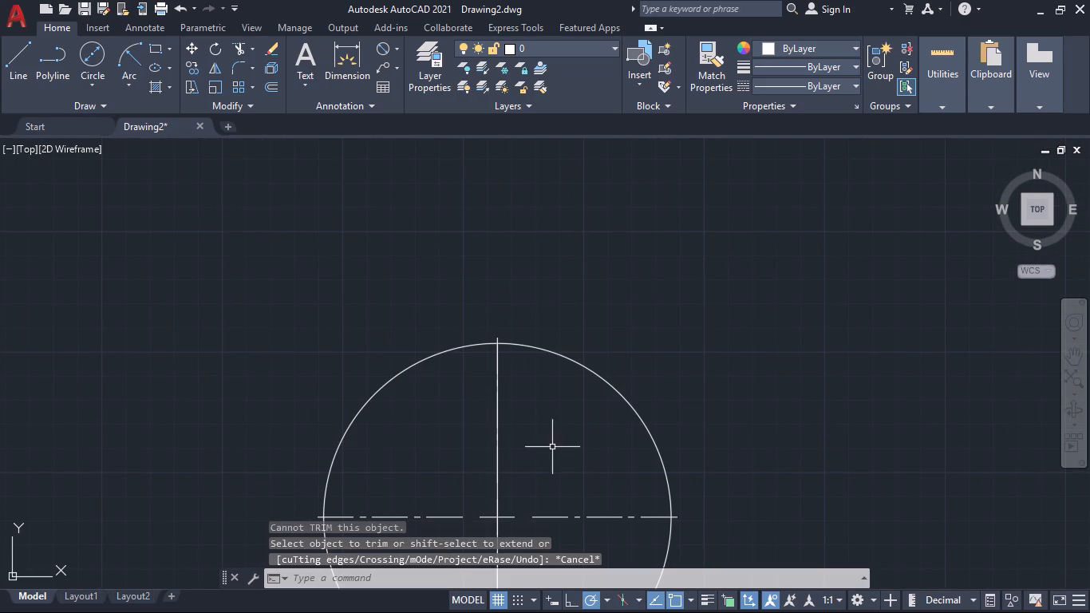
Extend the upper end of the bishop head's center mark outward by 5 mm.
click(598, 516)
scroll(486, 319, up, 3)
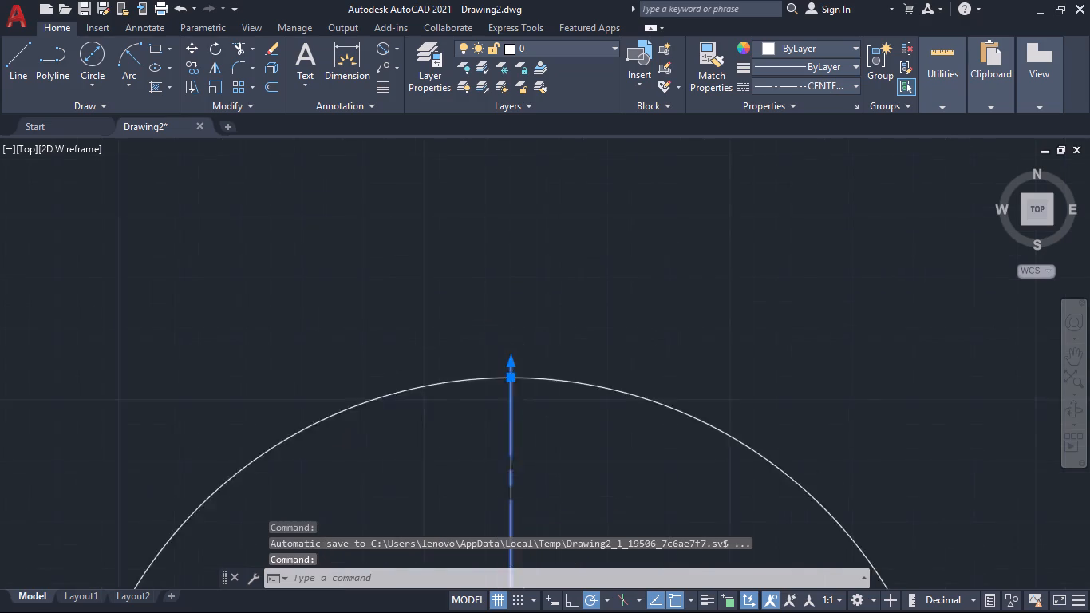
scroll(486, 319, up, 2)
middle_drag(565, 401, 532, 241)
click(547, 330)
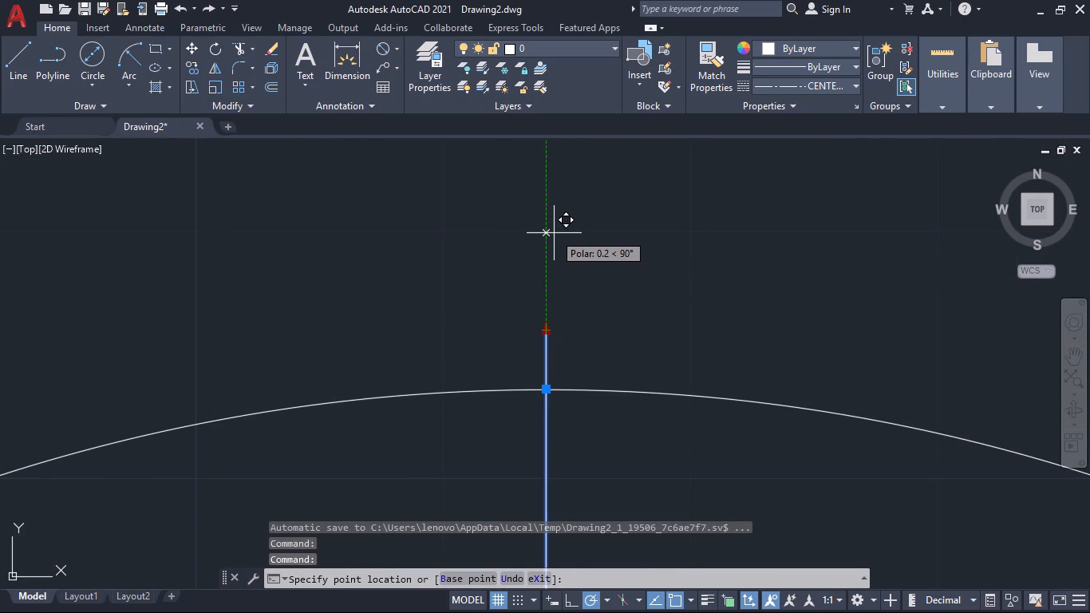
key(5)
key(Return)
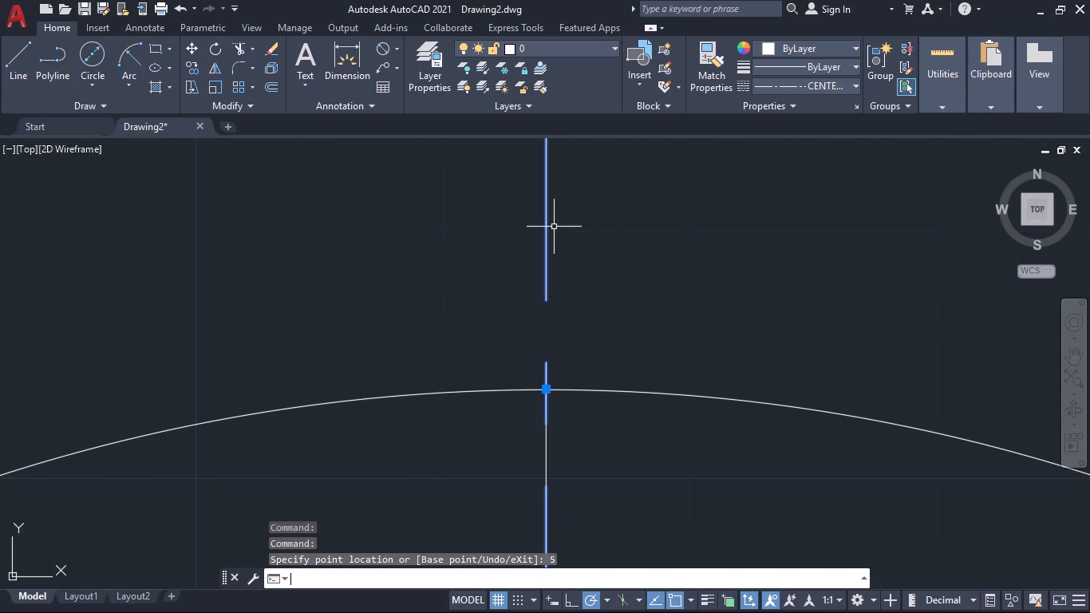
Extend the left end of the bishop head's center mark outward by 3 mm.
scroll(672, 216, down, 6)
middle_drag(891, 251, 869, 396)
scroll(868, 398, down, 2)
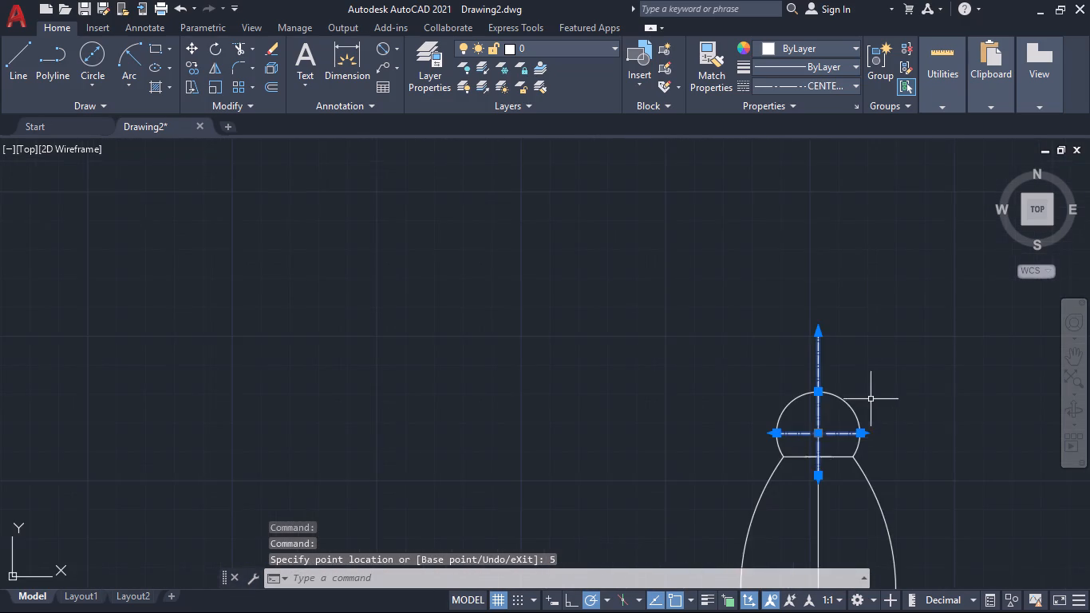
middle_drag(889, 402, 823, 268)
scroll(698, 317, up, 5)
middle_drag(721, 286, 630, 469)
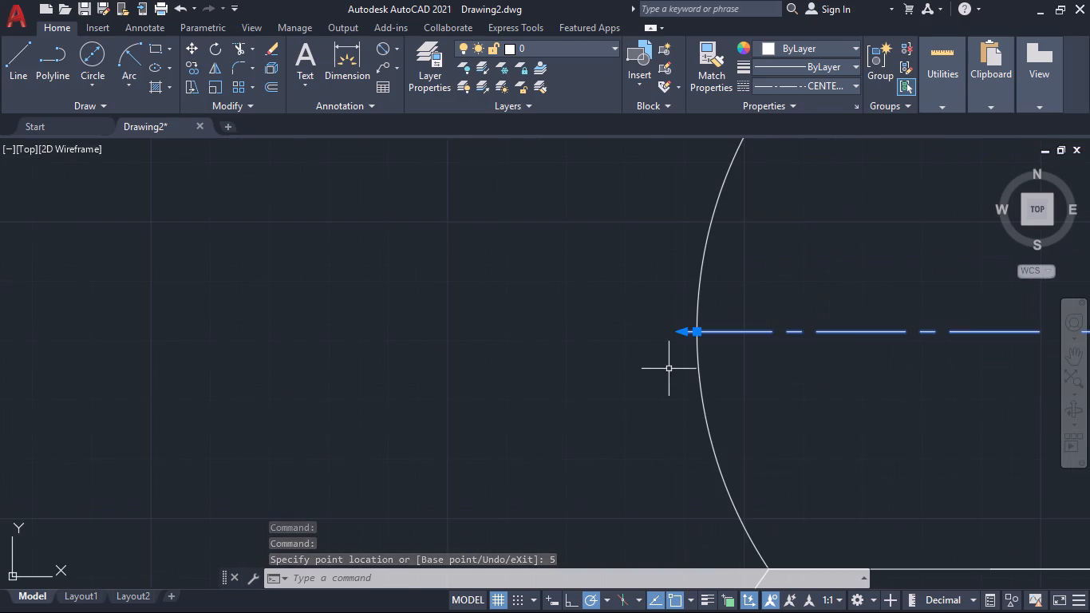
click(685, 333)
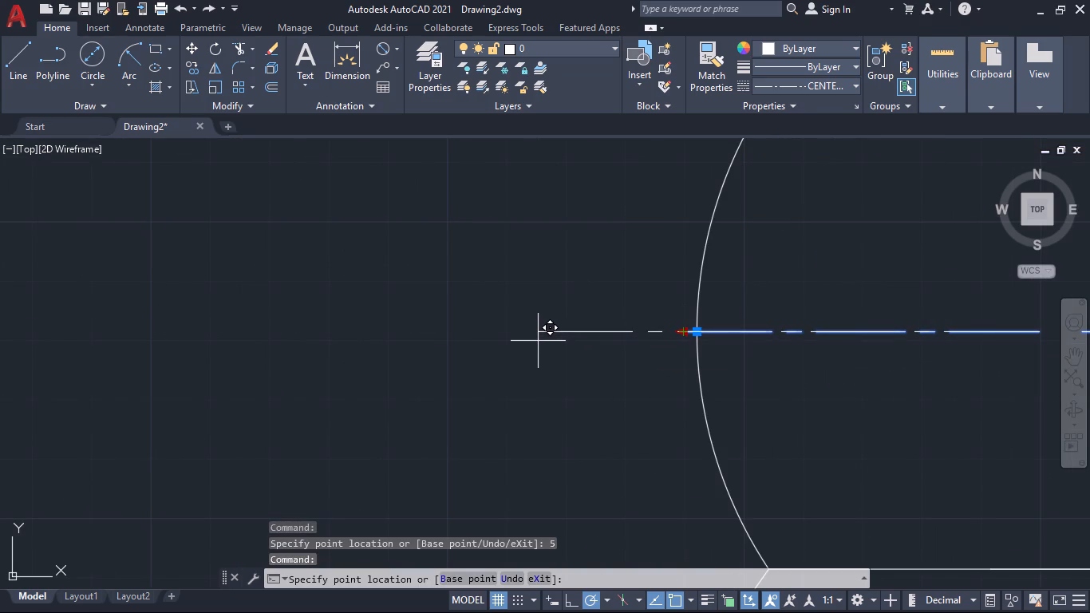
key(3)
key(Return)
Extend the right end of the bishop head's center mark outward by 3 mm.
scroll(610, 343, down, 4)
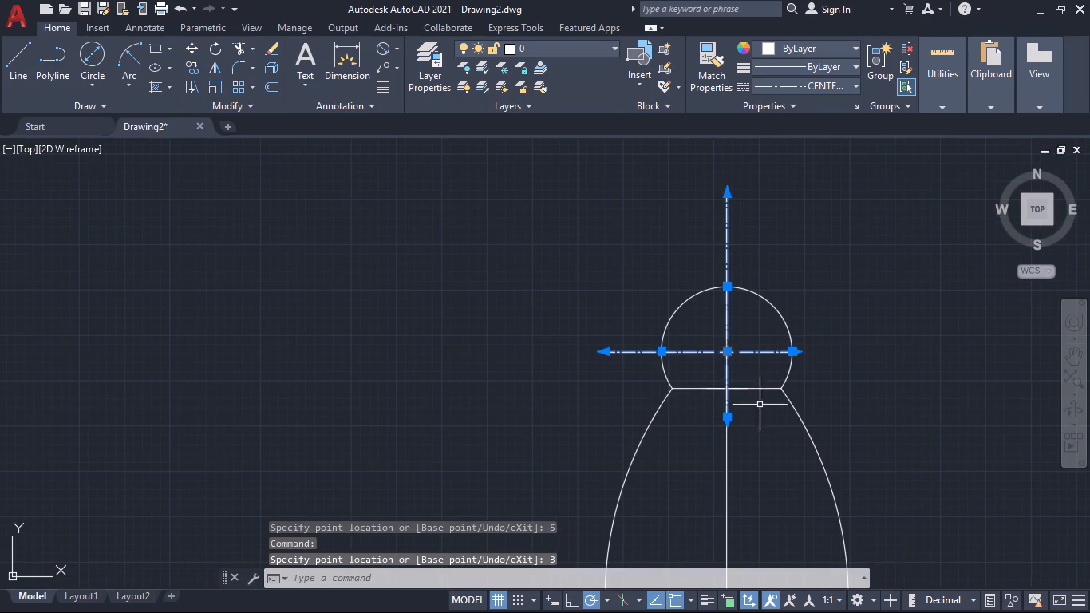
scroll(800, 428, down, 4)
middle_drag(852, 424, 800, 438)
scroll(780, 424, up, 5)
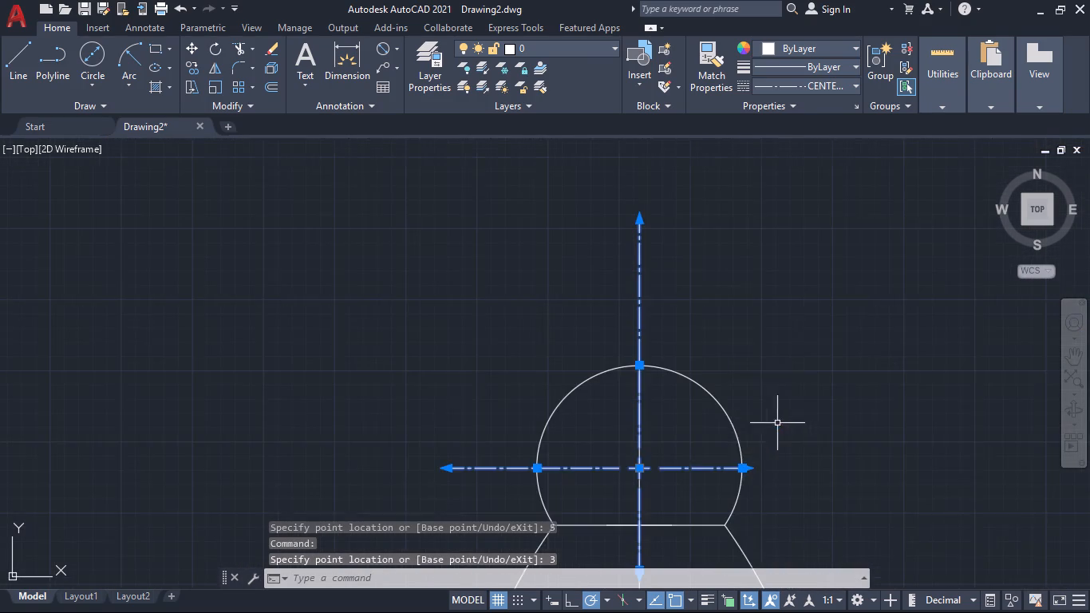
scroll(755, 459, up, 3)
middle_drag(781, 441, 761, 272)
scroll(760, 271, up, 1)
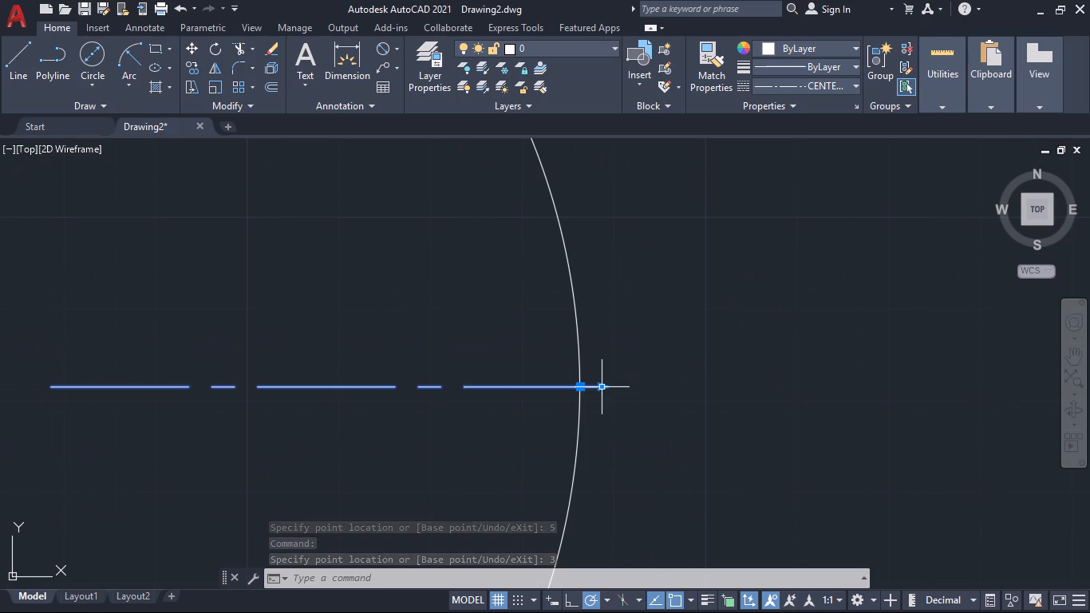
click(602, 385)
key(3)
key(Return)
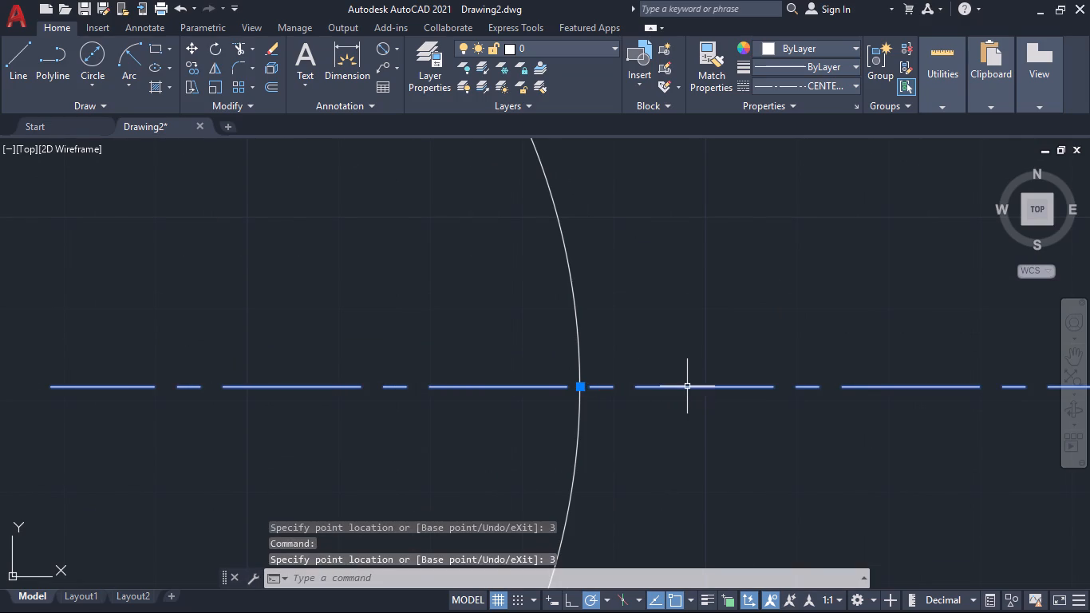
Extend the lower end of the bishop head's center mark outward by 3 mm, and clear the selection.
scroll(690, 382, down, 3)
middle_drag(720, 455, 824, 342)
scroll(645, 431, up, 3)
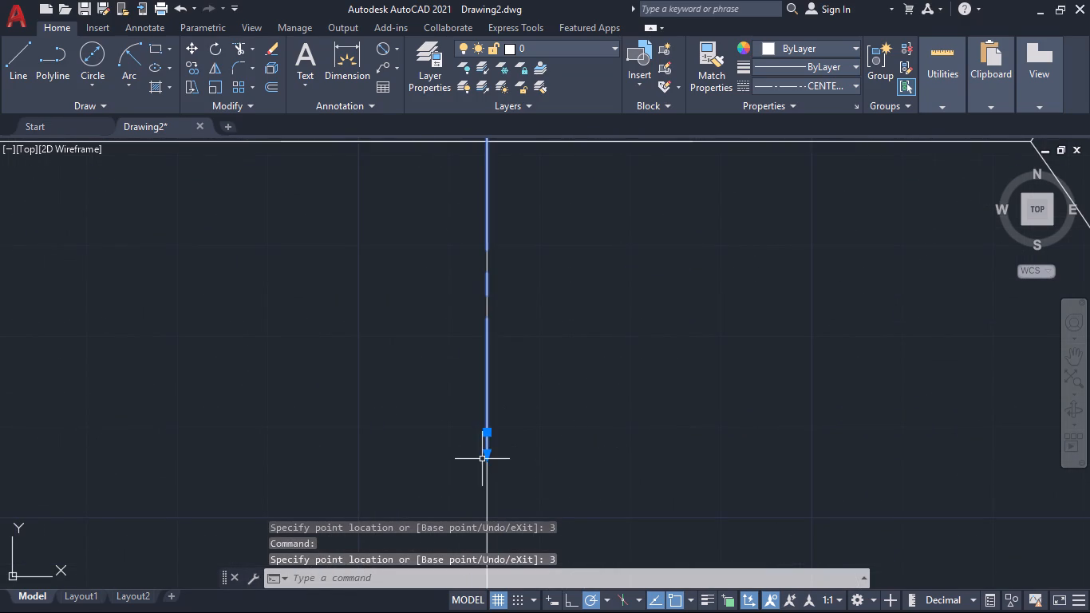
click(487, 456)
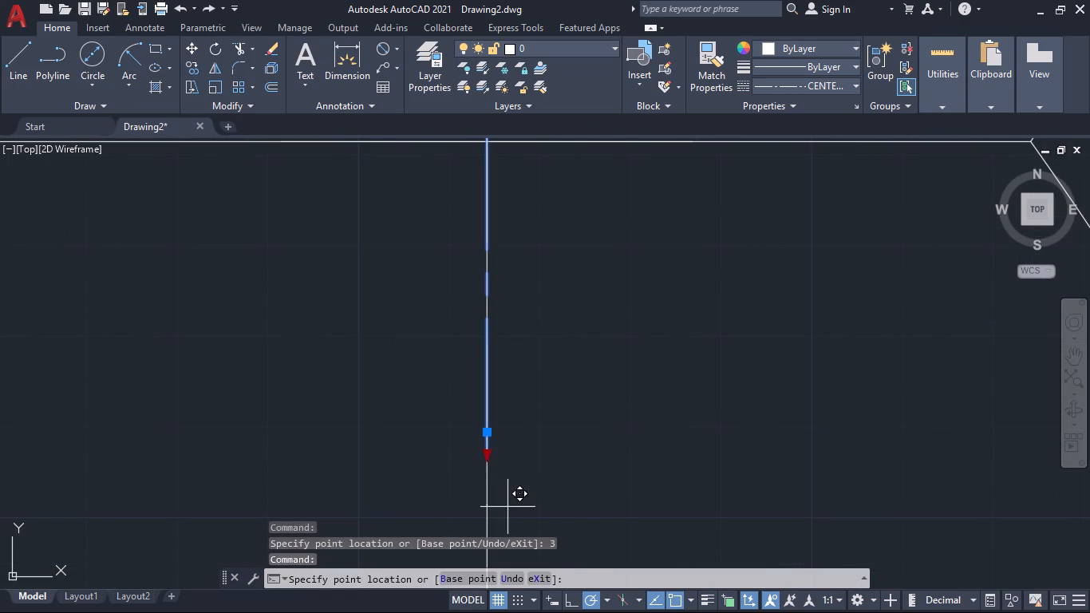
key(3)
key(Return)
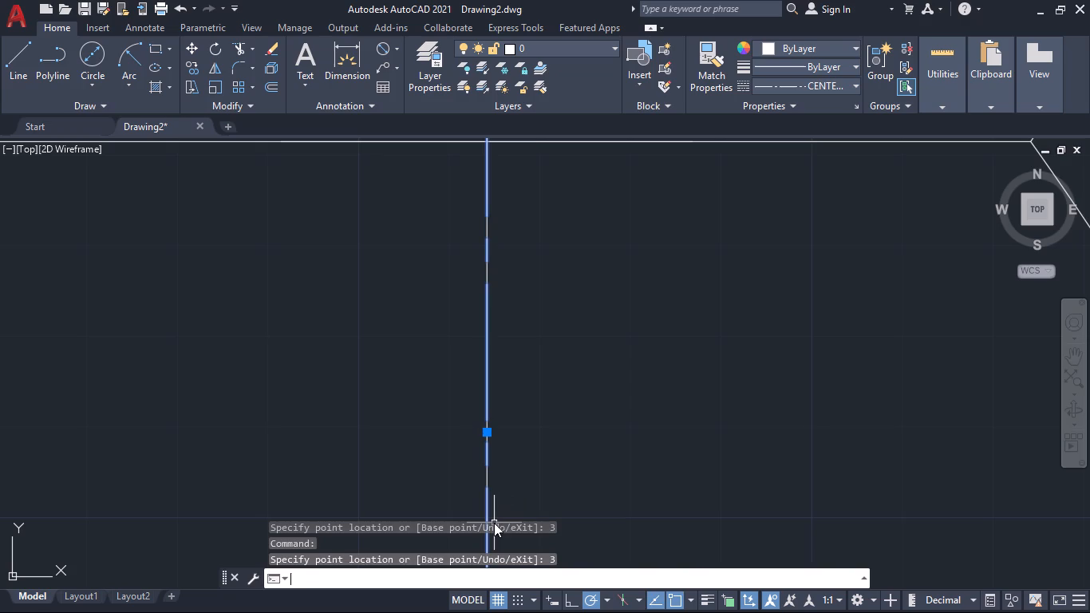
scroll(657, 422, down, 3)
middle_drag(694, 440, 693, 469)
key(Escape)
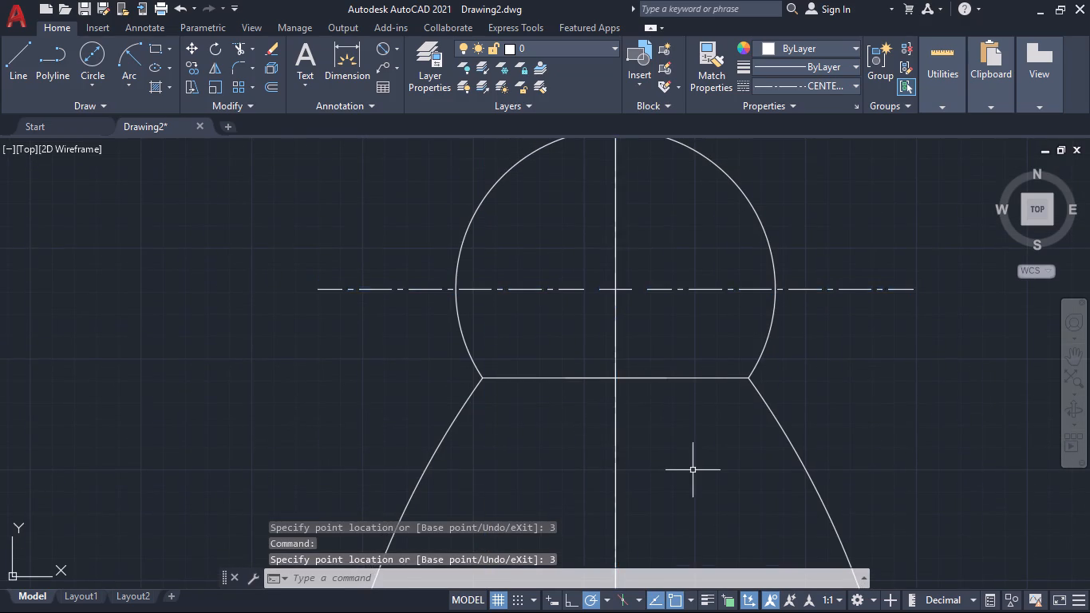
Delete the remaining vertical construction line running through the bishop's profile and below its base.
scroll(697, 469, down, 2)
middle_drag(699, 488, 656, 484)
scroll(675, 469, down, 1)
middle_drag(663, 494, 681, 291)
scroll(708, 352, down, 2)
middle_drag(785, 463, 789, 283)
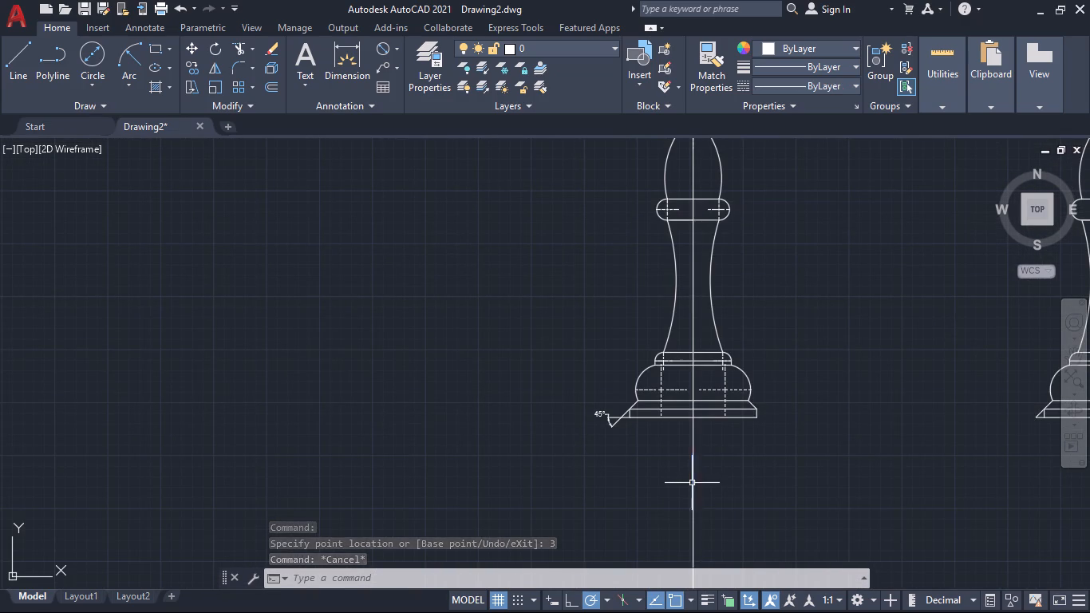
click(692, 483)
key(Delete)
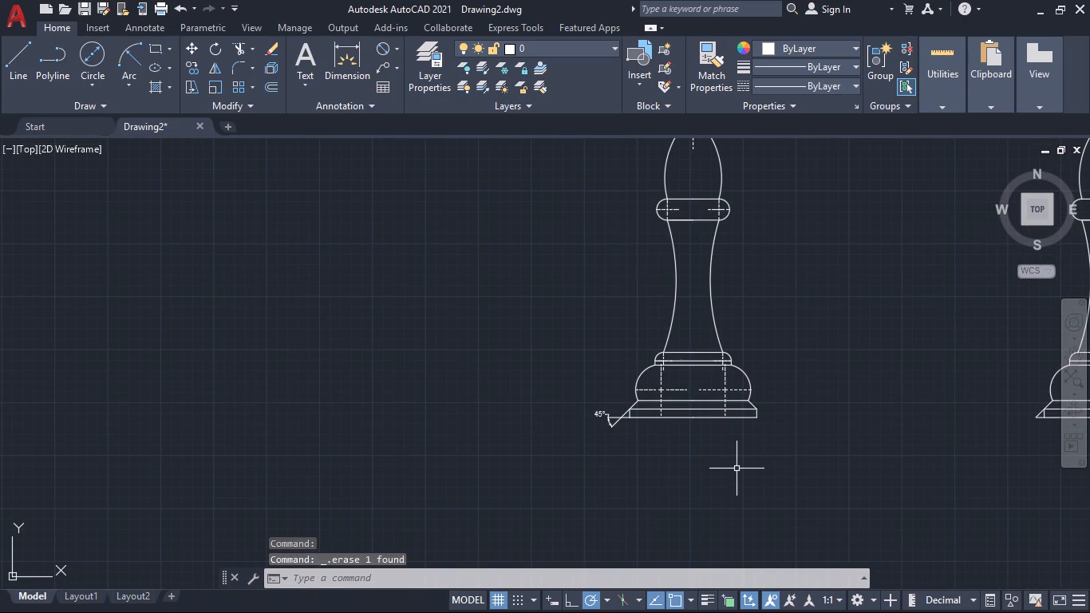
Add a centerline between the two short vertical side edges of the bishop's bottom base plate.
scroll(711, 453, up, 2)
middle_drag(707, 449, 709, 496)
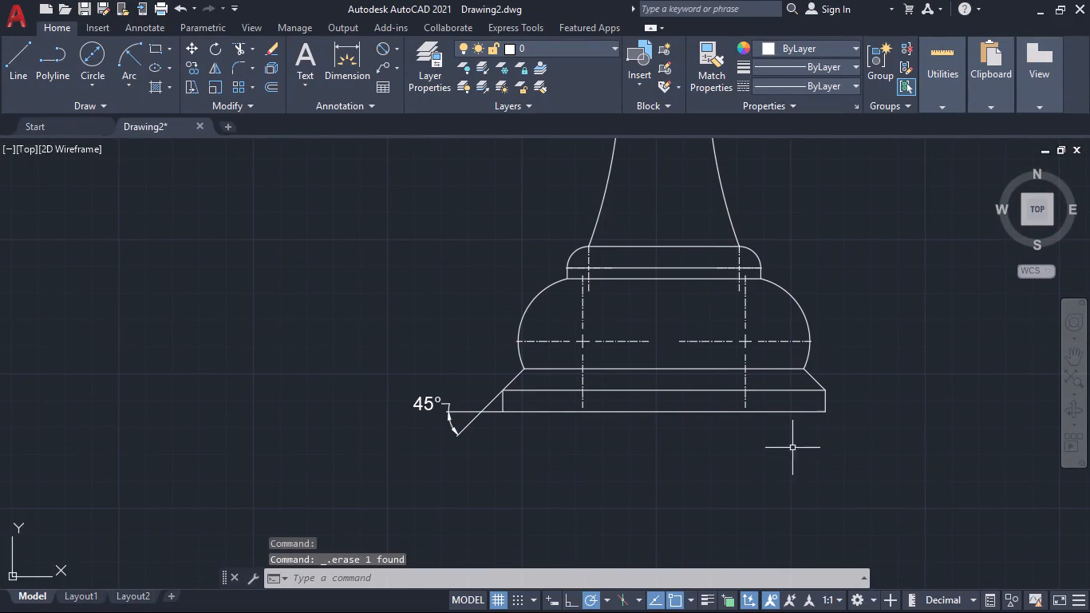
text(CE)
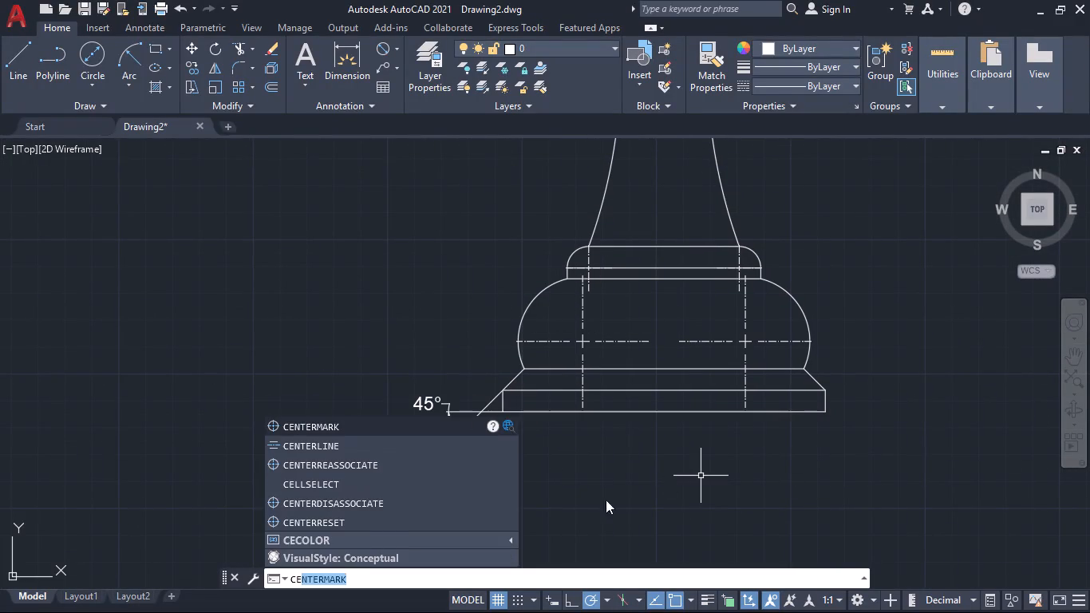
click(392, 446)
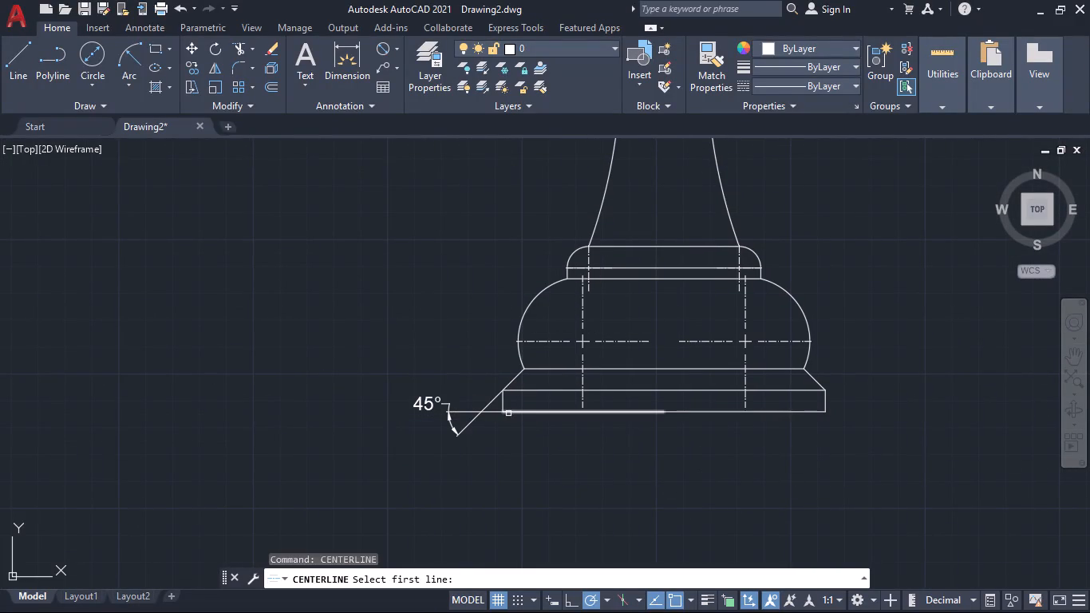
scroll(508, 413, up, 5)
click(416, 325)
scroll(629, 337, down, 2)
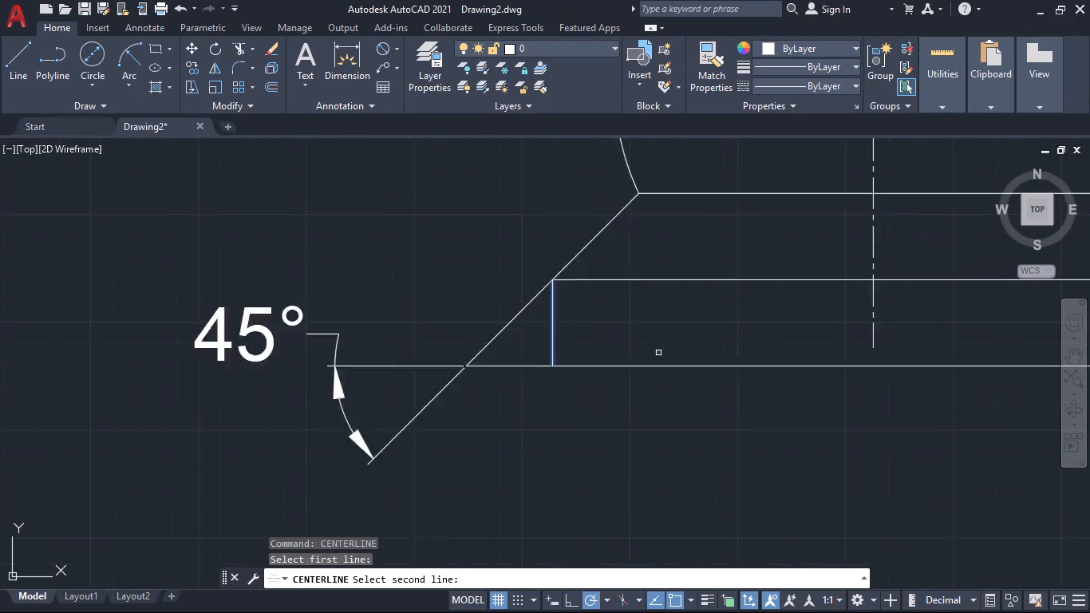
scroll(661, 354, down, 2)
middle_drag(815, 410, 477, 468)
click(796, 403)
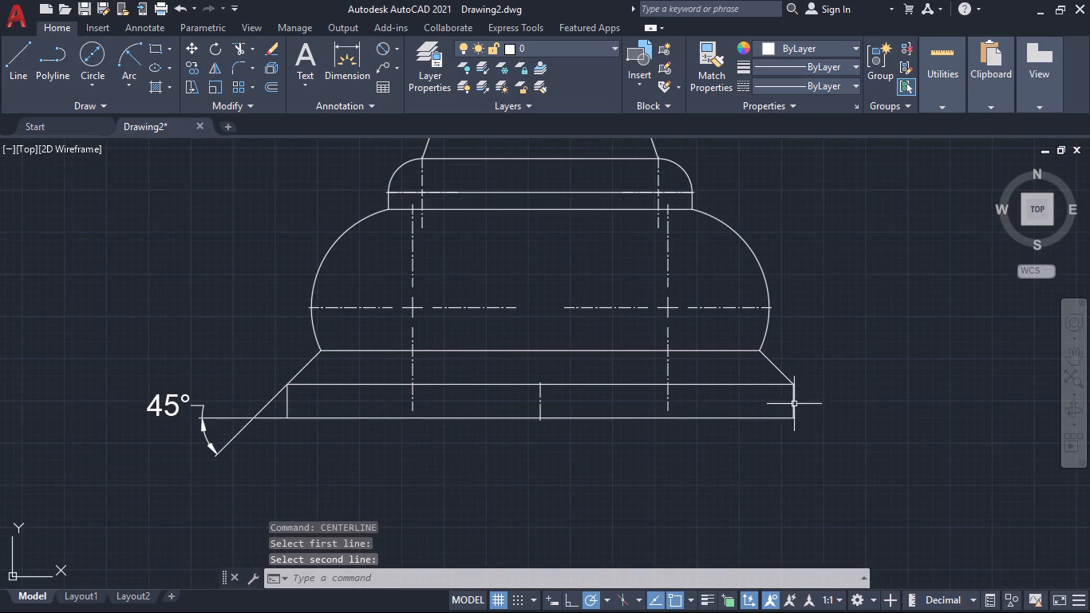
Extend the lower end of the base's vertical centerline downward by 5 mm.
click(541, 405)
scroll(552, 453, up, 5)
middle_drag(470, 359, 625, 611)
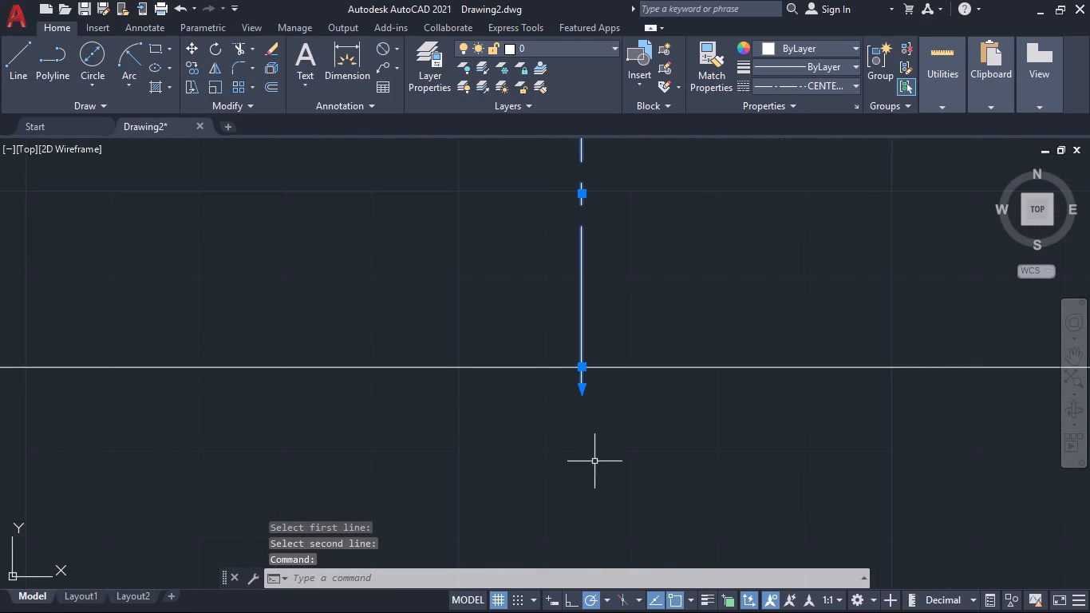
click(584, 386)
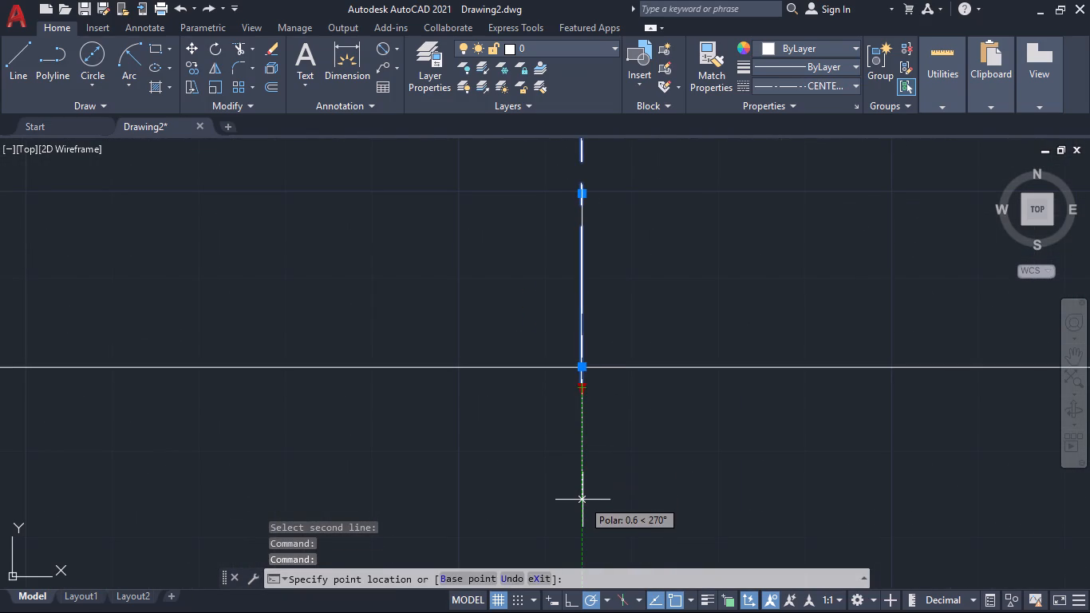
key(5)
key(Return)
Extend the upper end of the base's vertical centerline upward by 20 mm.
scroll(610, 488, down, 6)
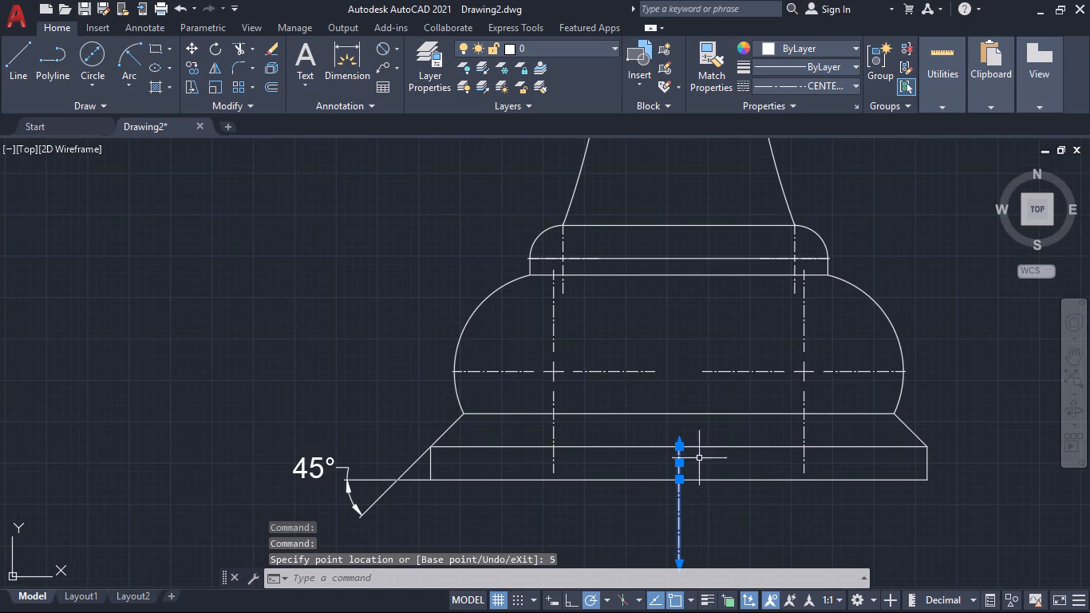
scroll(677, 444, up, 7)
click(672, 485)
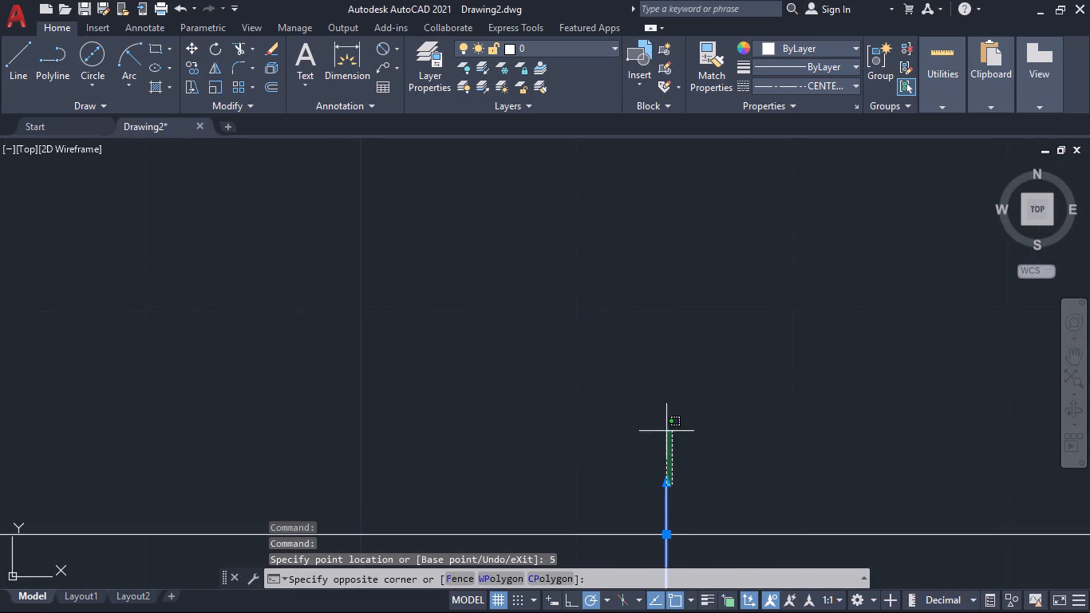
click(665, 366)
click(665, 481)
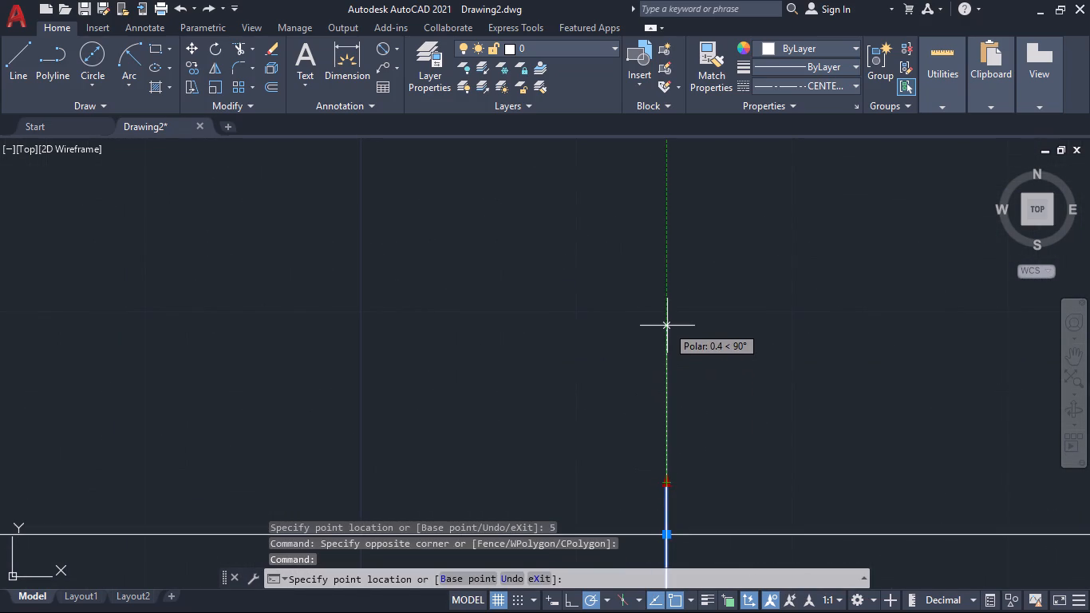
text(20)
key(Return)
Extend the upper end of the vertical centerline by a further 20 mm, up through the bishop's stem.
scroll(756, 365, down, 8)
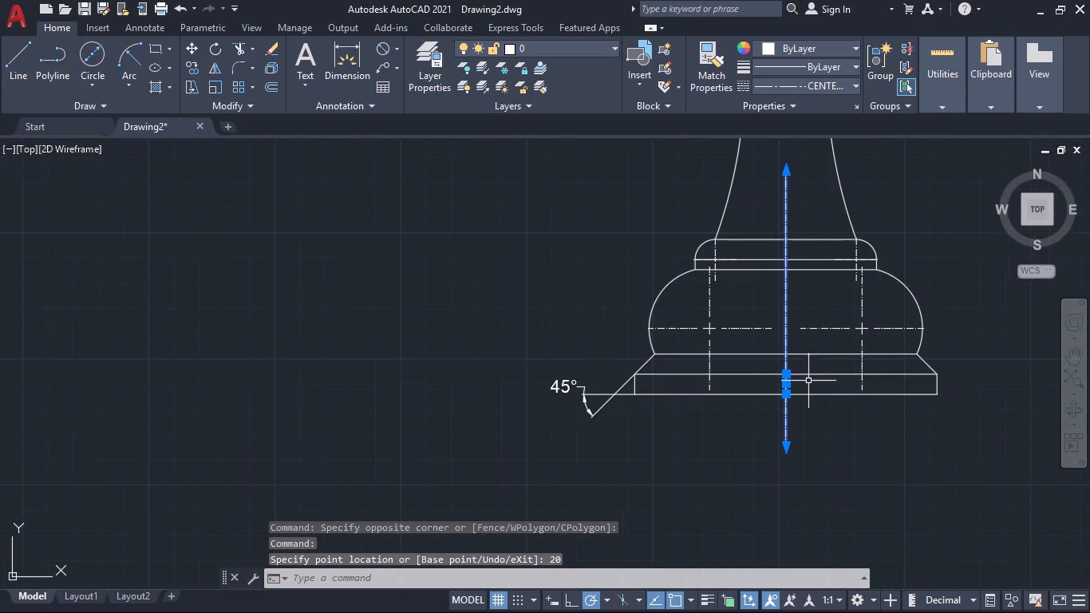
middle_drag(873, 443, 819, 612)
scroll(776, 417, down, 2)
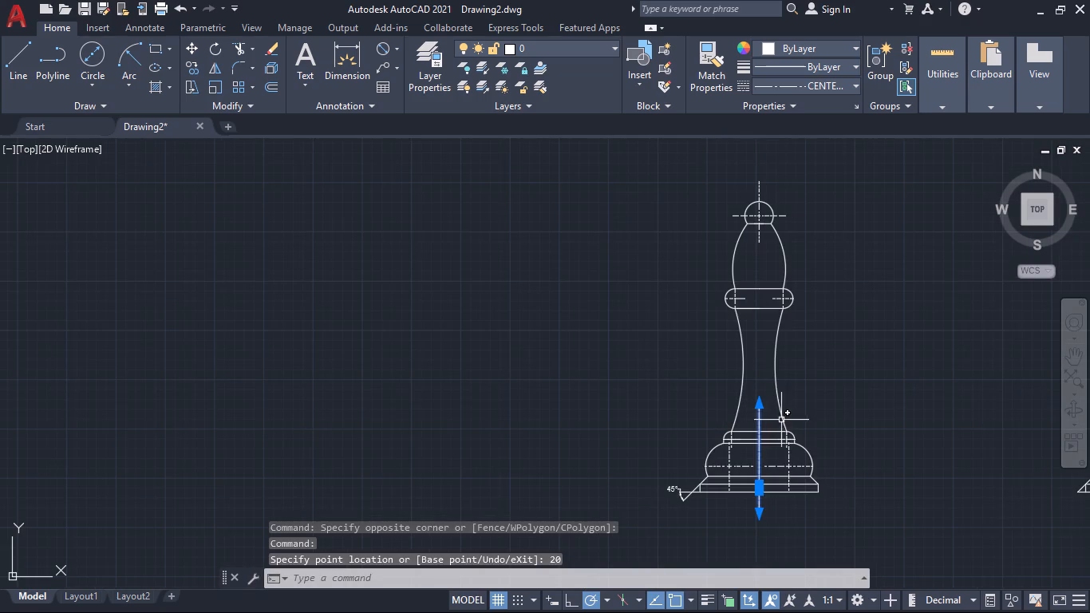
scroll(765, 411, up, 4)
middle_drag(759, 412, 788, 492)
scroll(753, 458, up, 2)
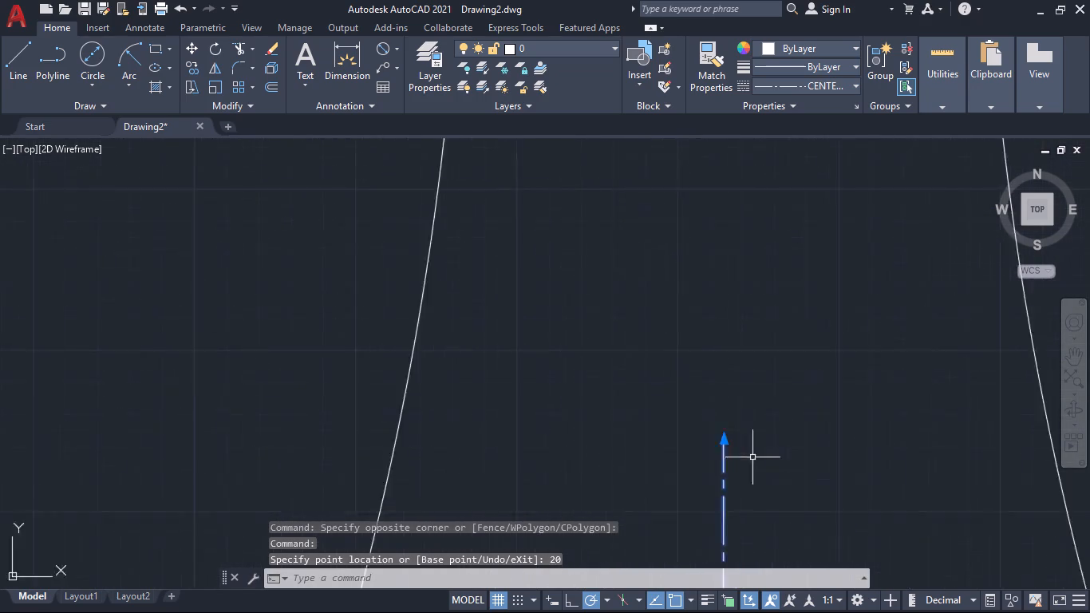
scroll(752, 457, up, 2)
click(677, 412)
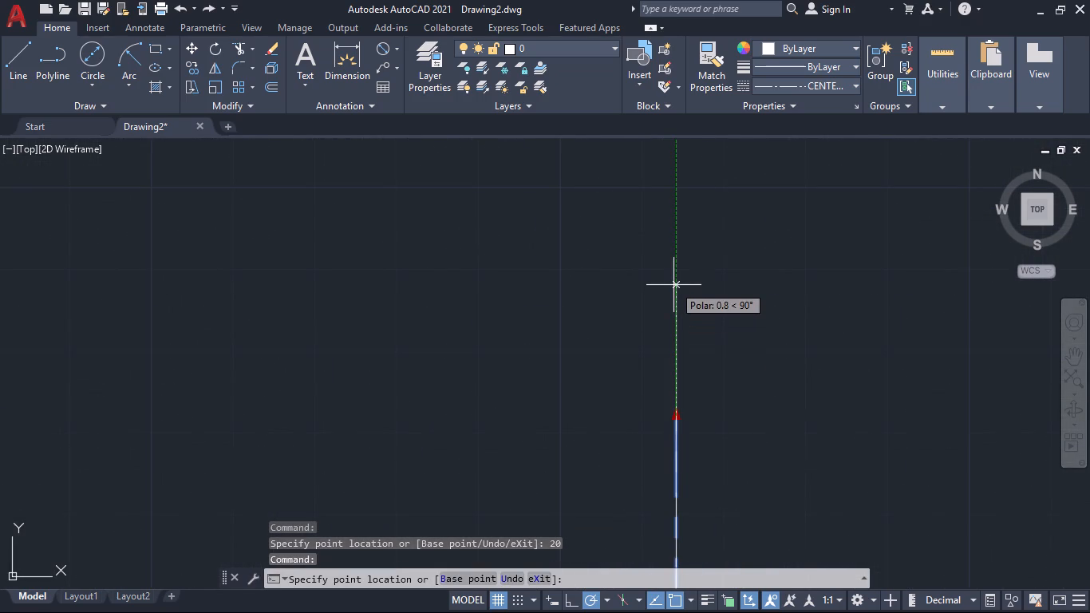
text(20)
key(Return)
scroll(712, 288, down, 5)
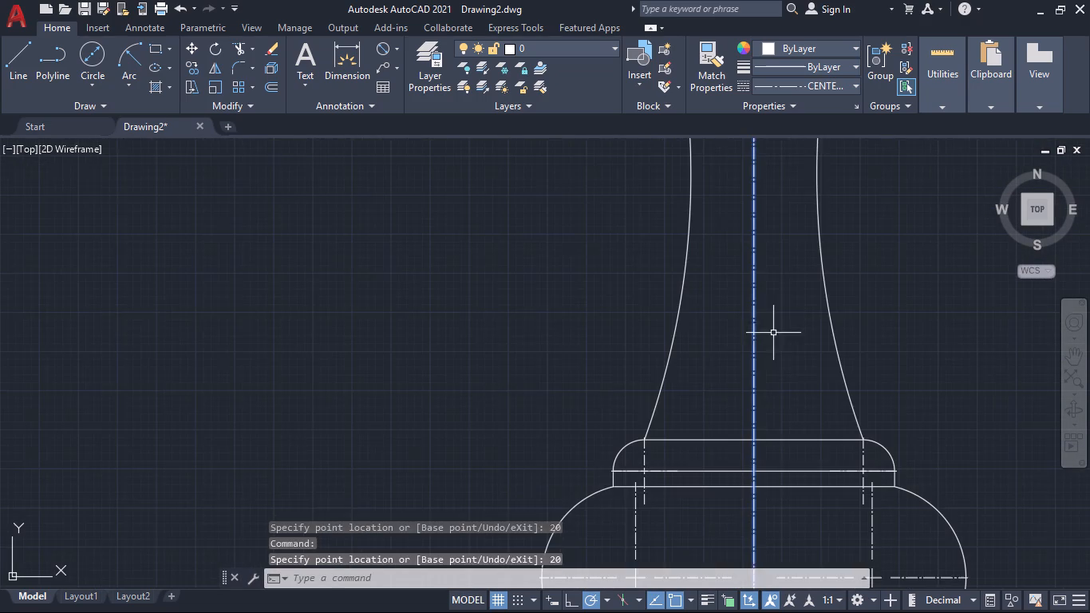
scroll(867, 334, down, 4)
middle_drag(891, 316, 870, 422)
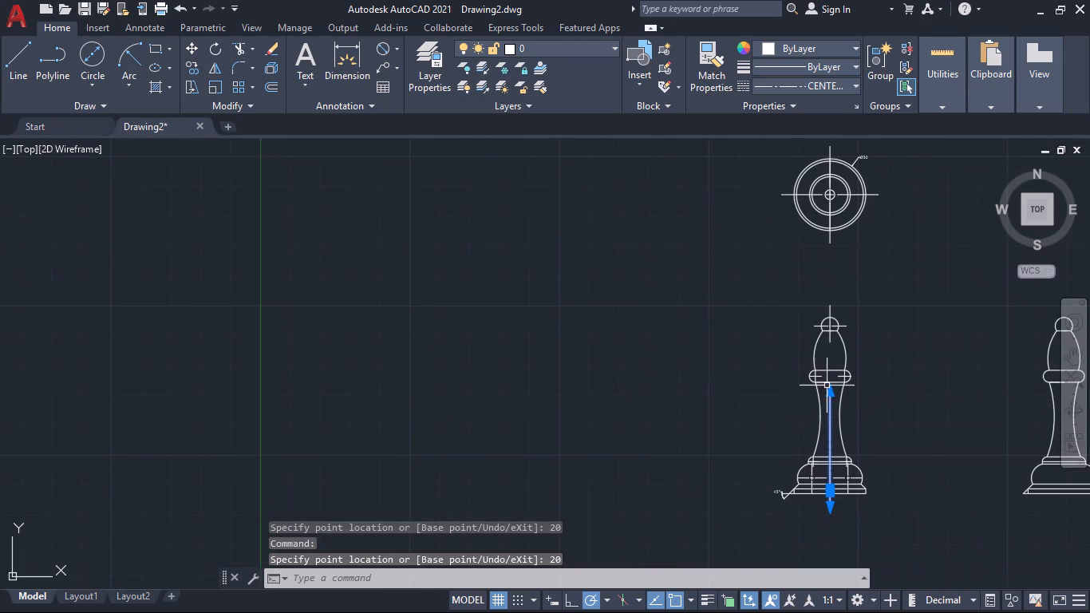
Extend the upper end of the vertical centerline by a further 20 mm, through the collar into the bishop's head.
scroll(827, 386, up, 7)
scroll(832, 445, down, 2)
middle_drag(844, 460, 800, 374)
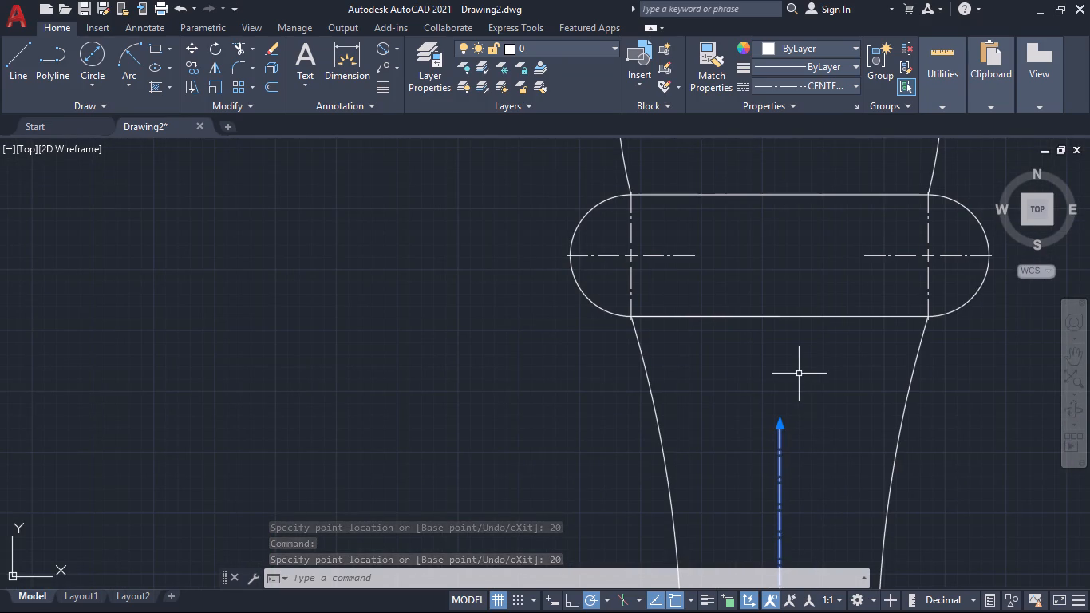
click(779, 425)
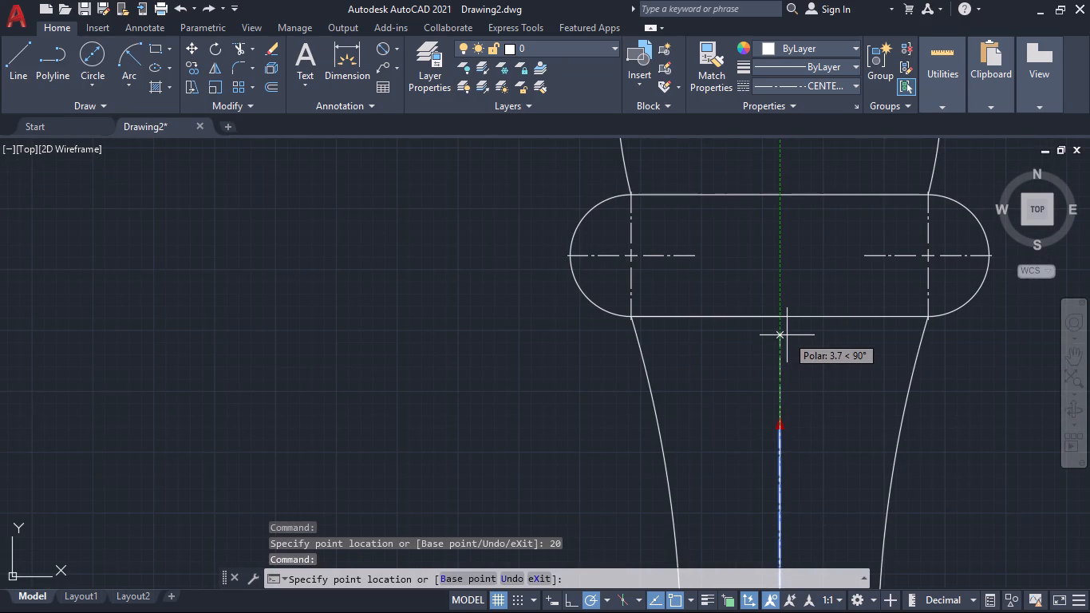
text(20)
key(Return)
scroll(831, 314, down, 3)
middle_drag(895, 380, 891, 476)
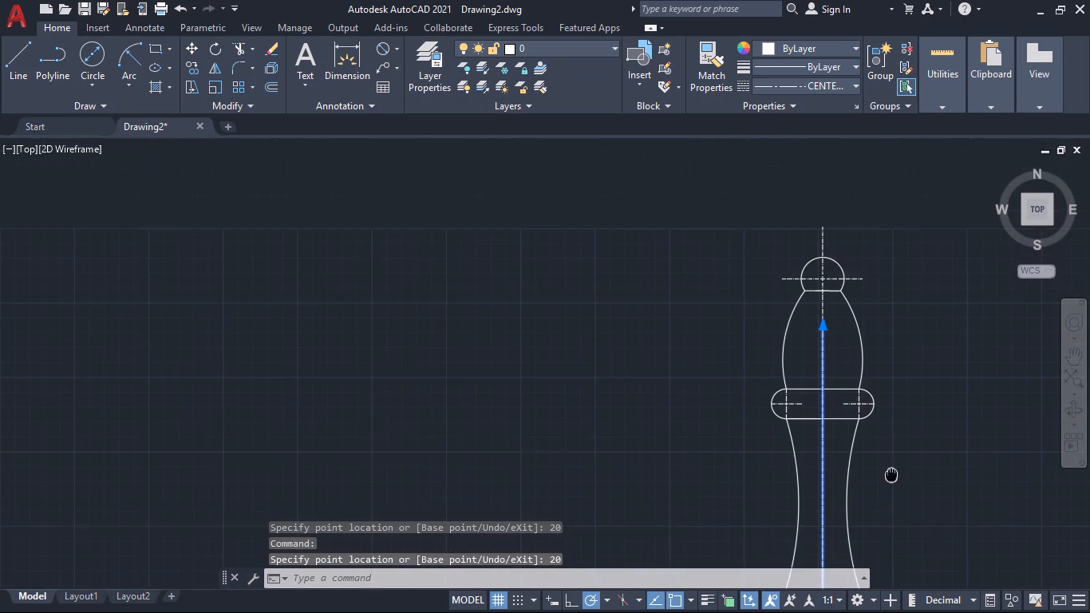
middle_drag(891, 476, 891, 478)
scroll(819, 330, up, 4)
key(Escape)
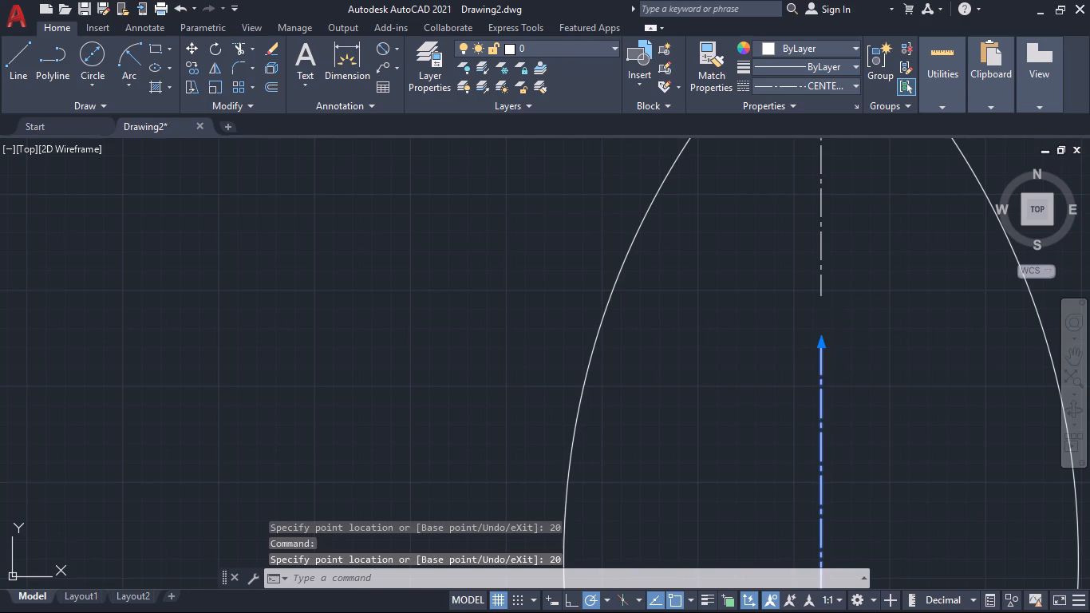
Extend the outer horizontal end of the collar's left arc center mark outward by 3 mm.
scroll(887, 362, down, 4)
middle_drag(1016, 415, 839, 344)
middle_drag(809, 380, 824, 413)
scroll(670, 404, up, 6)
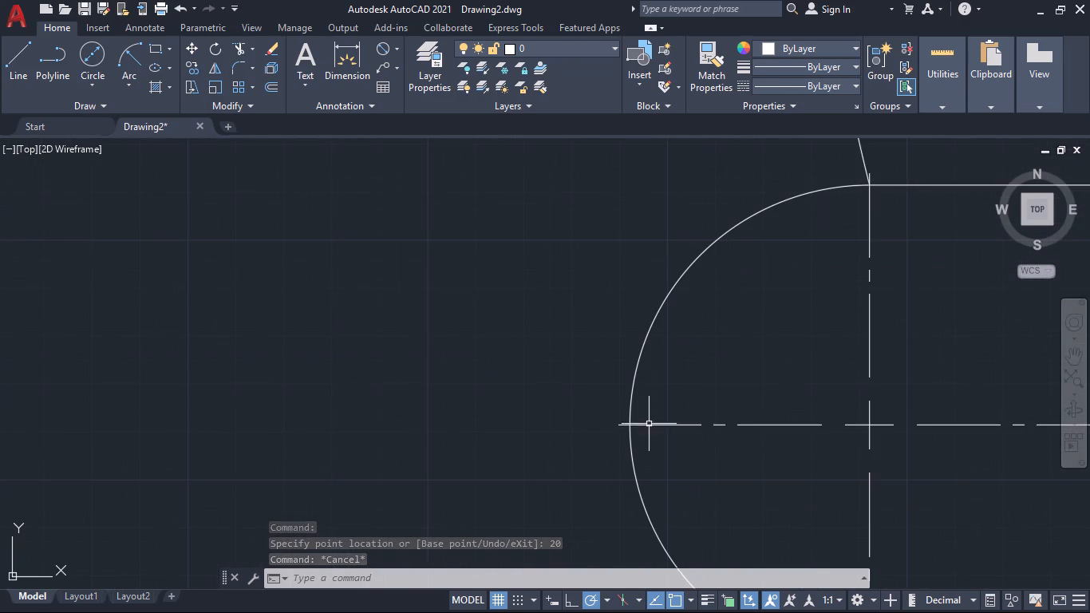
click(649, 424)
click(618, 426)
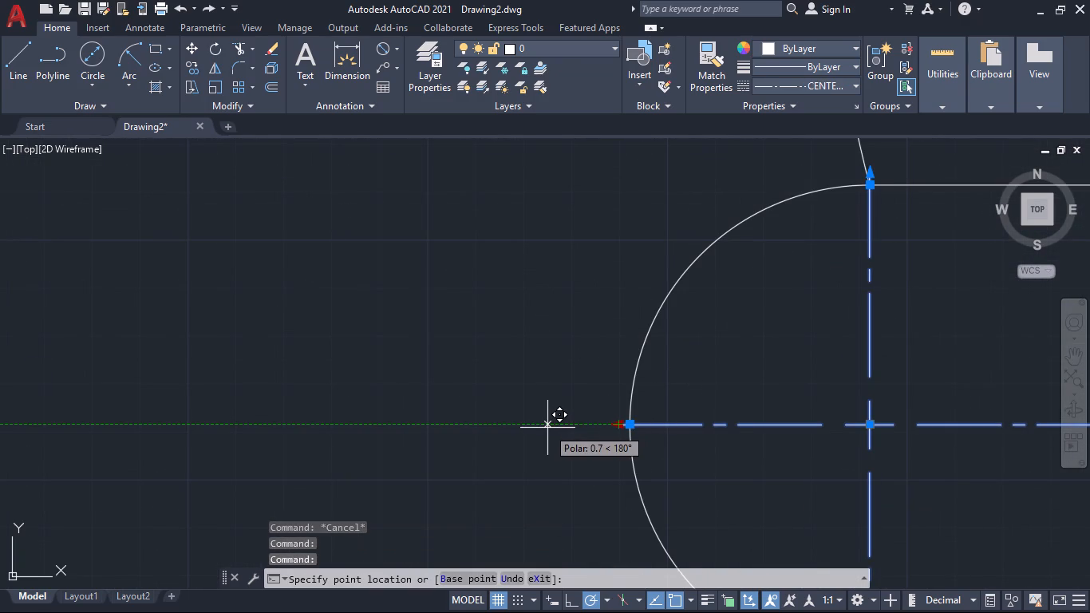
key(3)
key(Return)
Extend the inner horizontal end of the collar's left center mark toward the bishop's axis by 2 mm.
scroll(596, 432, down, 5)
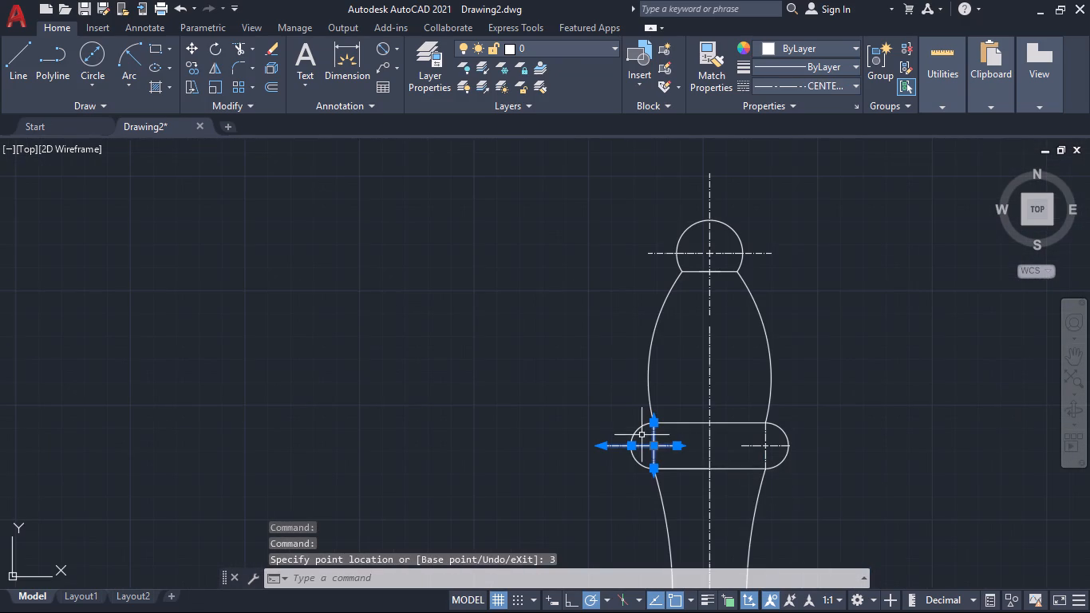
scroll(685, 437, up, 3)
middle_drag(684, 469, 604, 394)
scroll(579, 397, up, 4)
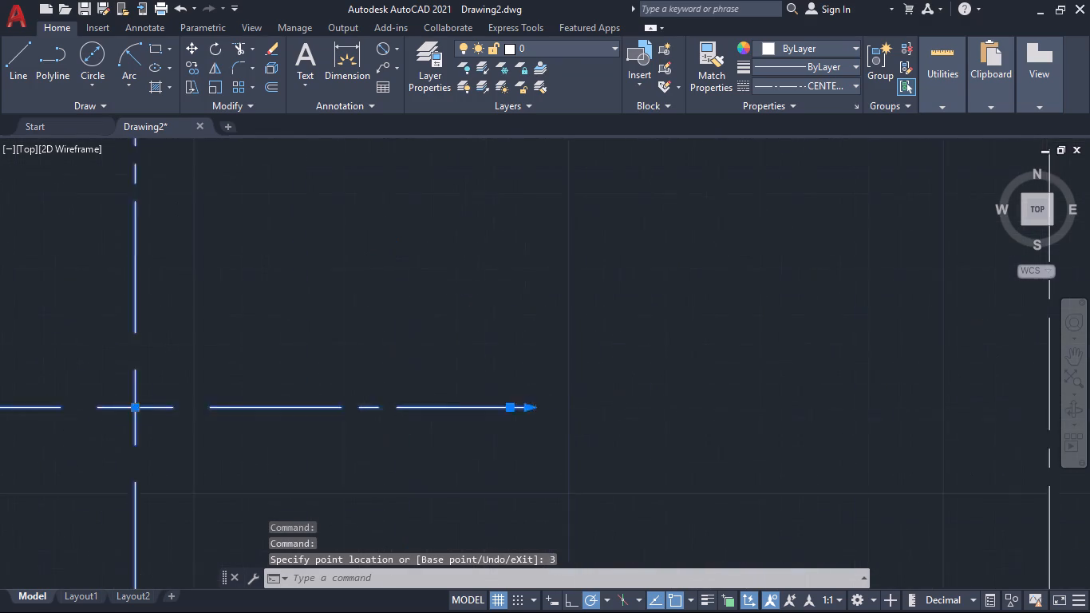
click(497, 417)
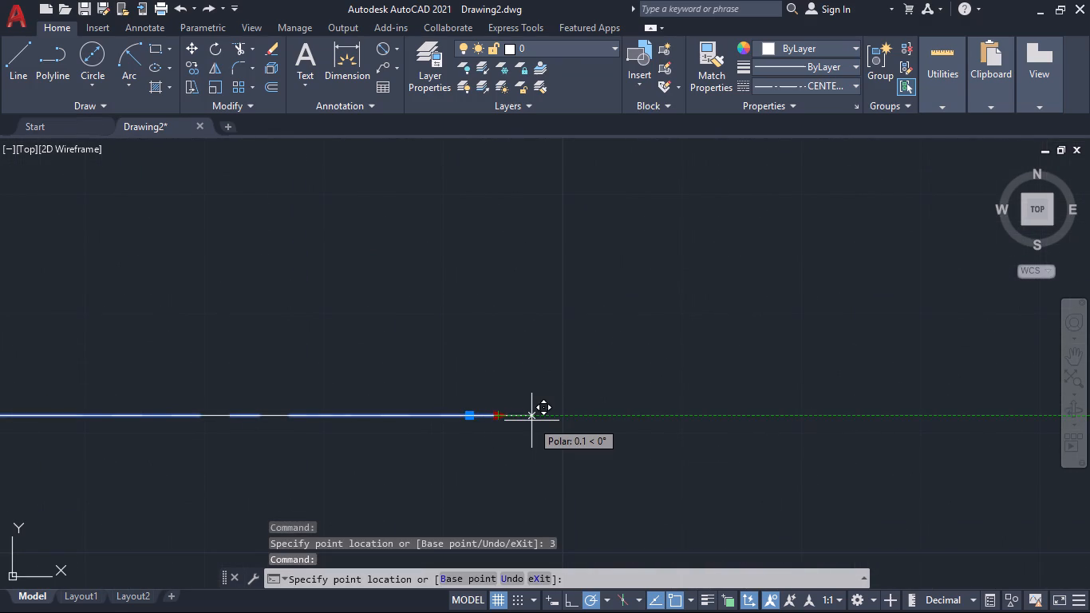
key(2)
key(Return)
Extend the inner horizontal end of the collar's right arc center mark toward the bishop's axis by 2 mm.
scroll(538, 421, down, 4)
middle_drag(665, 467, 476, 481)
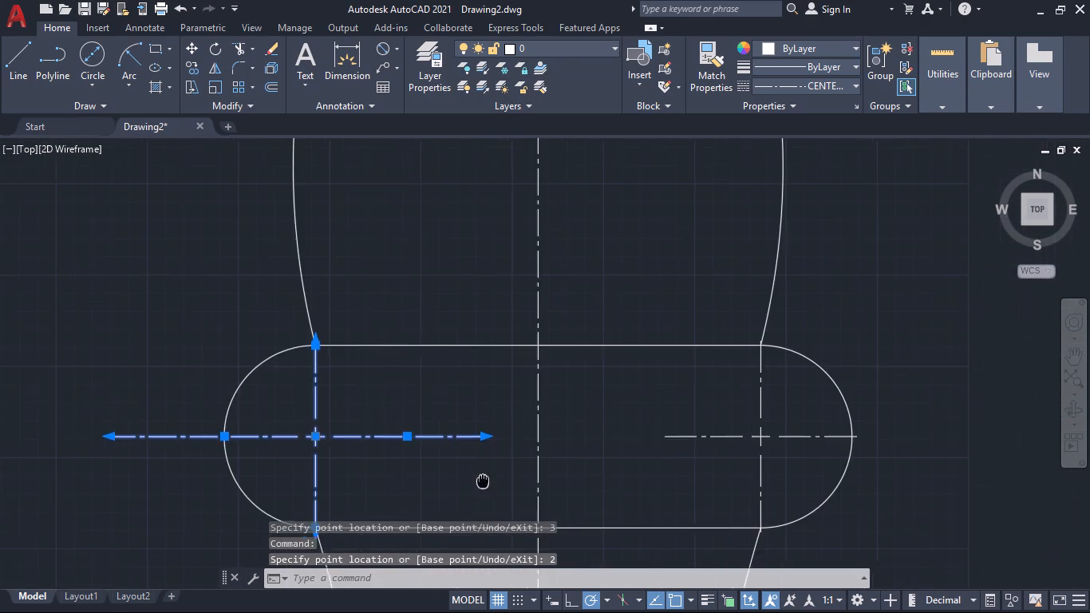
middle_drag(476, 481, 472, 481)
scroll(643, 474, up, 3)
click(734, 376)
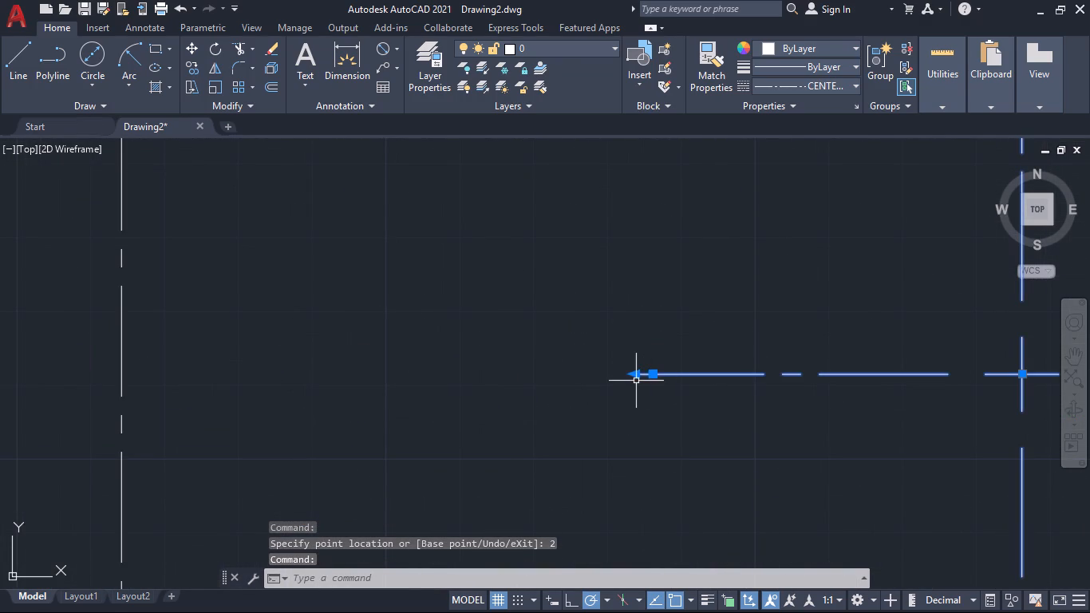
click(634, 374)
key(2)
key(Return)
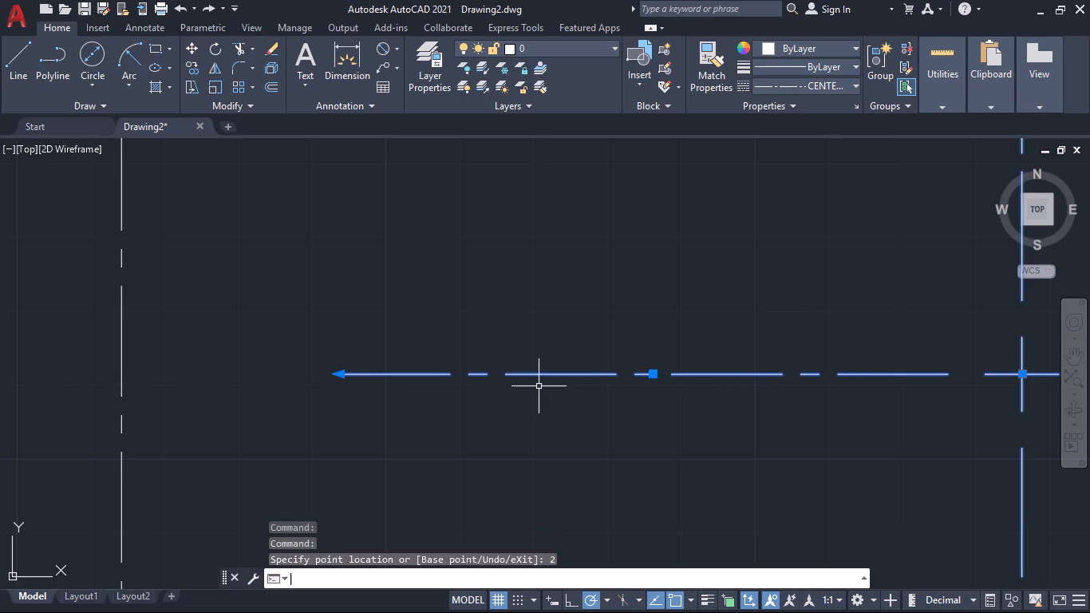
Extend the outer horizontal end of the collar's right center mark outward by 3 mm.
middle_drag(930, 471, 298, 423)
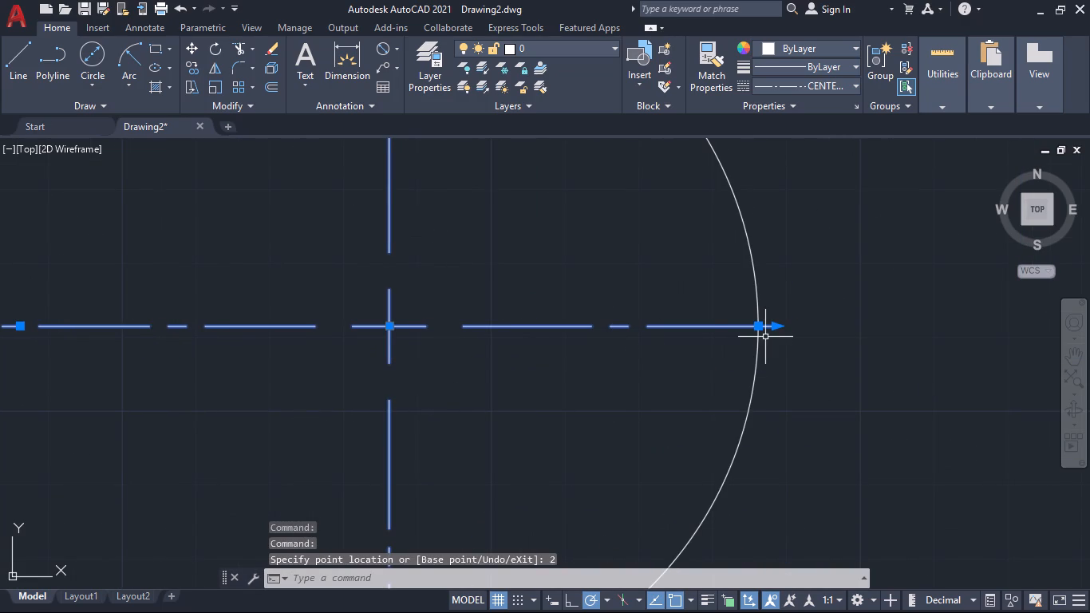
click(776, 330)
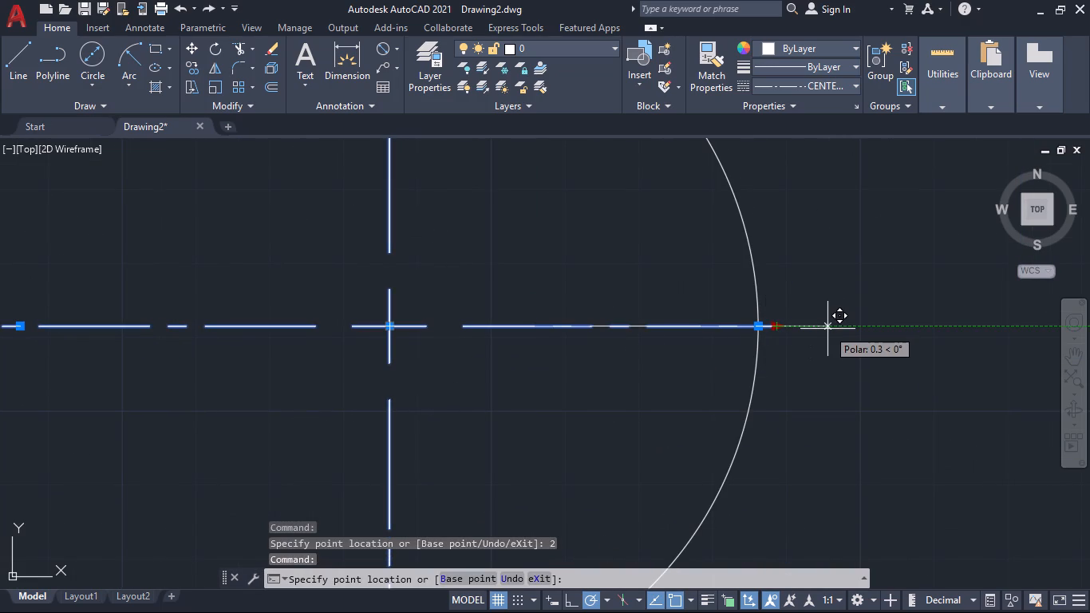
key(3)
key(Return)
Extend the lower end of the collar's right center mark downward by 2 mm, below the collar.
scroll(830, 329, down, 4)
scroll(760, 354, up, 2)
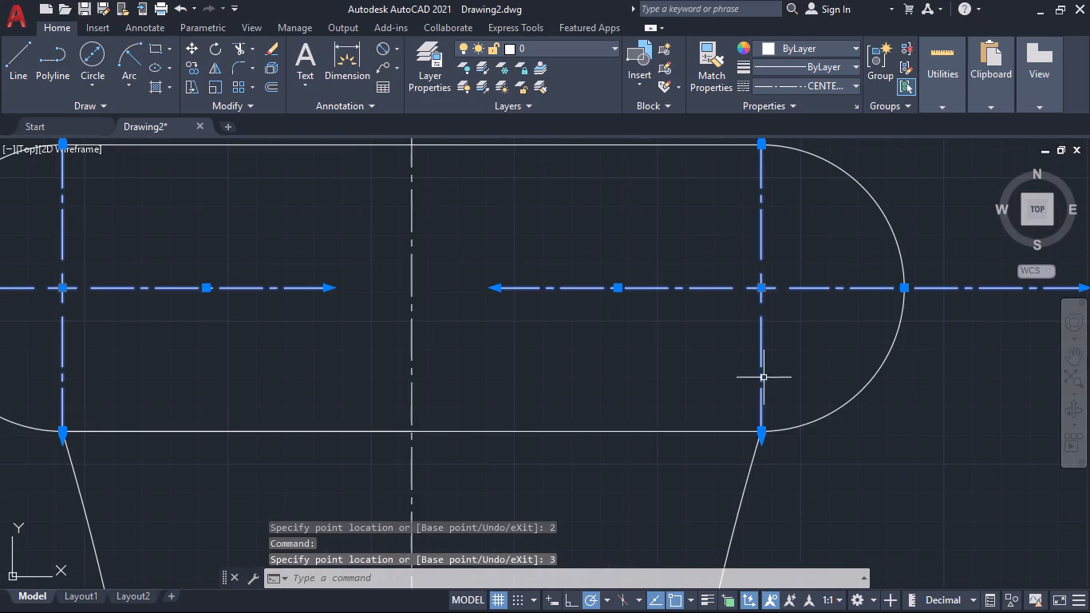
scroll(768, 433, up, 4)
click(717, 478)
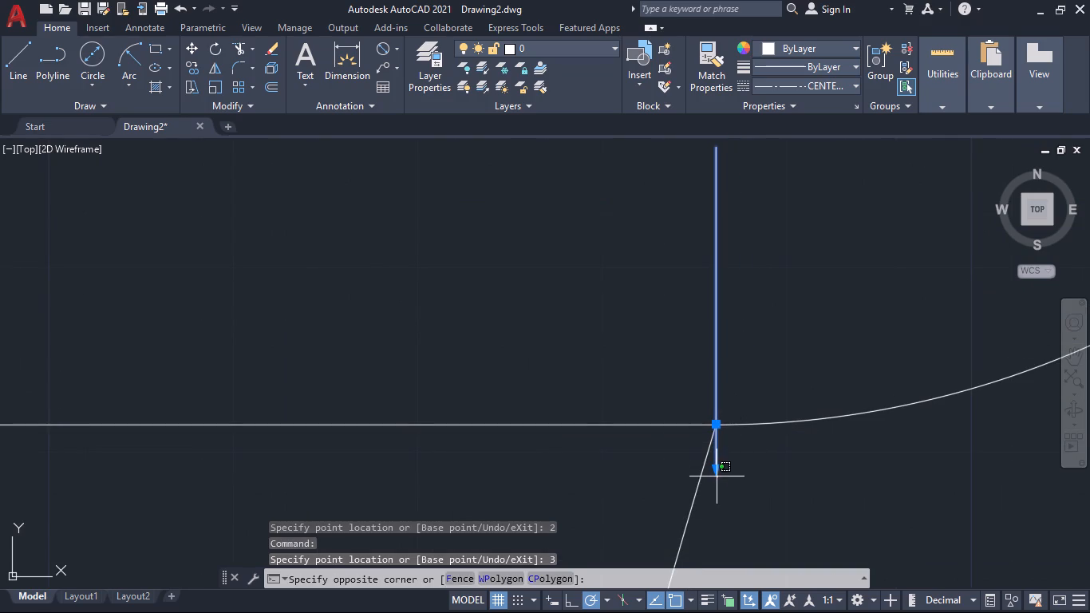
click(750, 515)
click(714, 468)
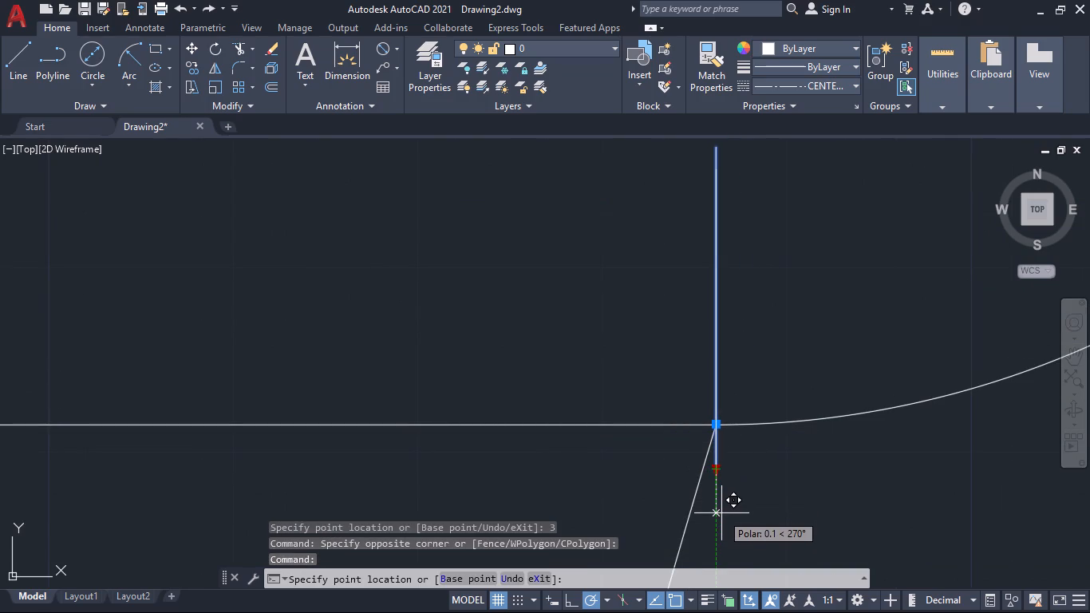
key(2)
key(Return)
Extend the upper end of the collar's right center mark upward by 2 mm, above the collar.
scroll(818, 501, down, 3)
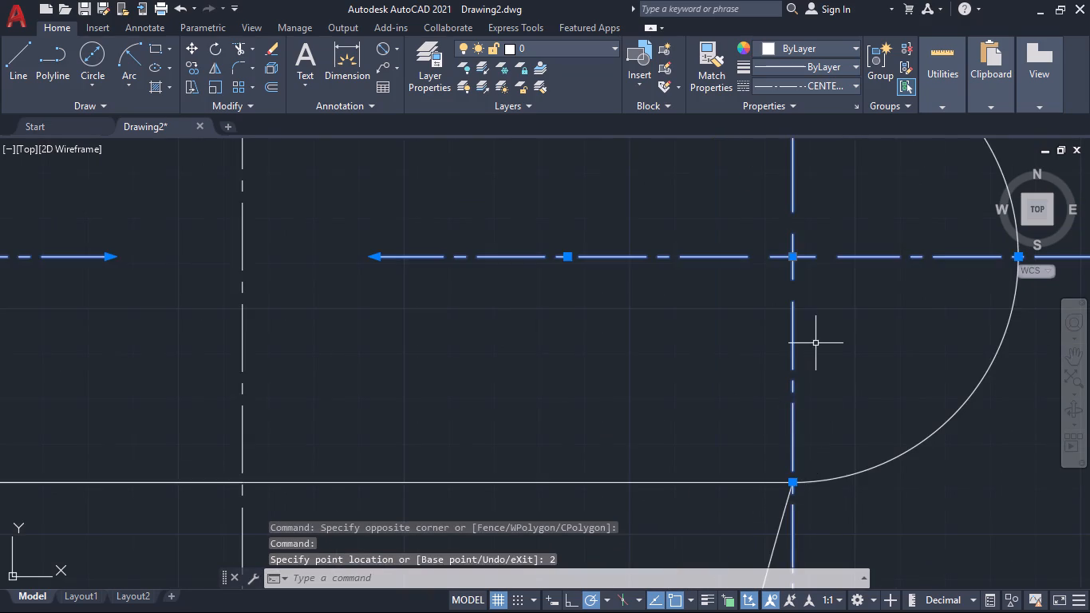
middle_drag(816, 340, 839, 612)
scroll(816, 303, up, 4)
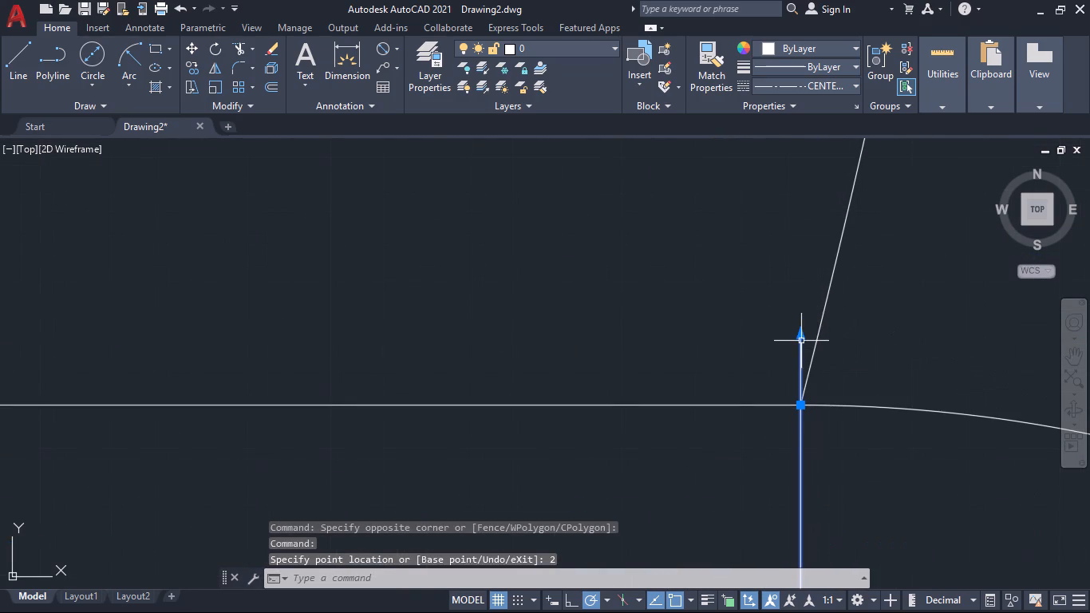
click(803, 334)
key(2)
key(Return)
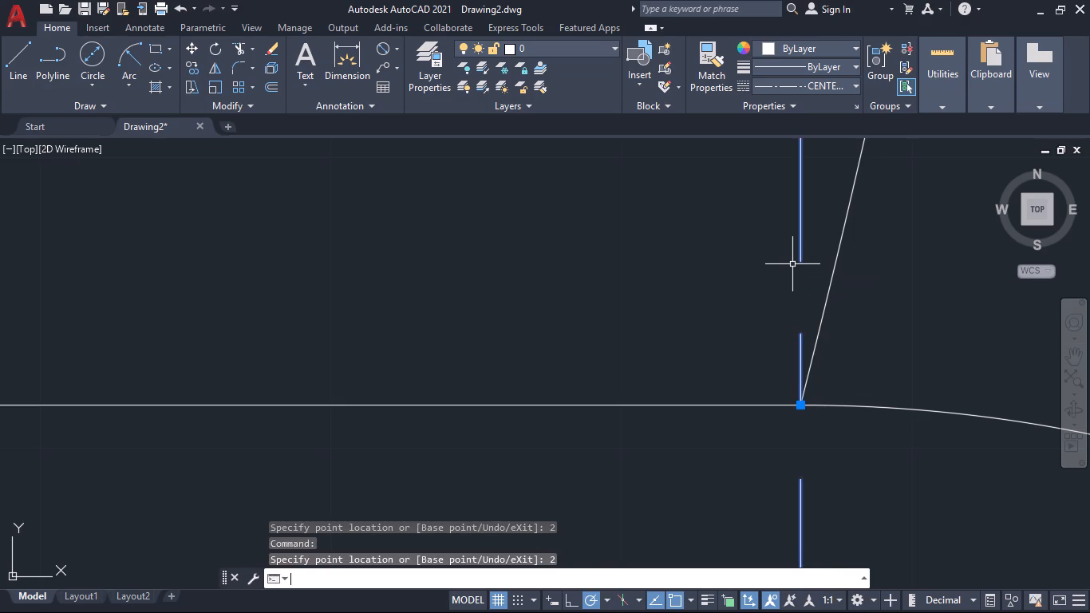
Extend the upper end of the collar's left center mark upward by 2 mm, above the collar.
scroll(886, 274, down, 5)
middle_drag(768, 347, 938, 311)
scroll(626, 396, down, 1)
middle_drag(593, 429, 695, 429)
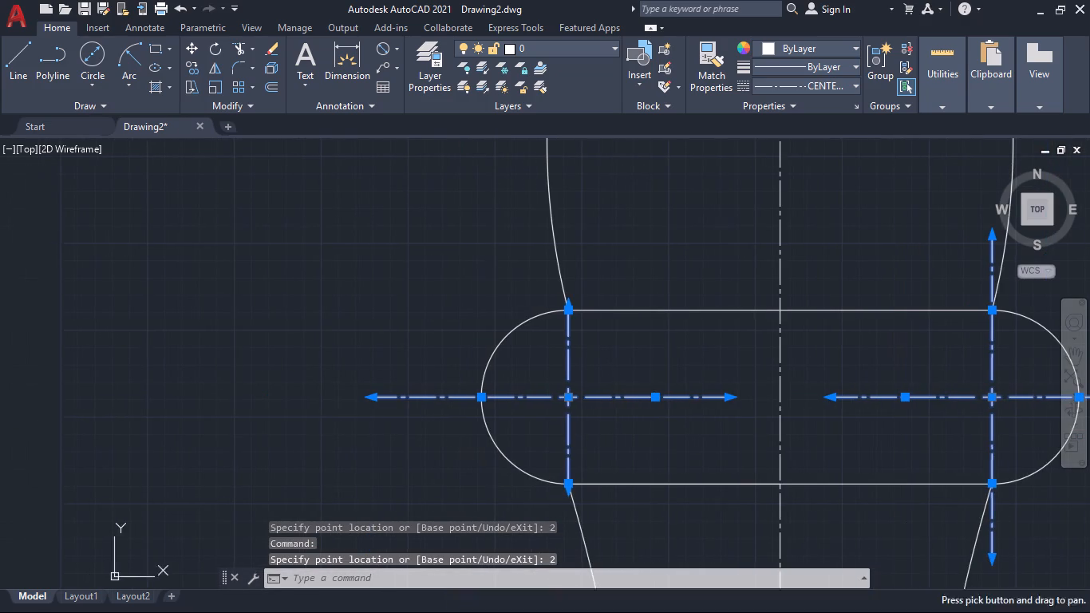
scroll(555, 302, up, 5)
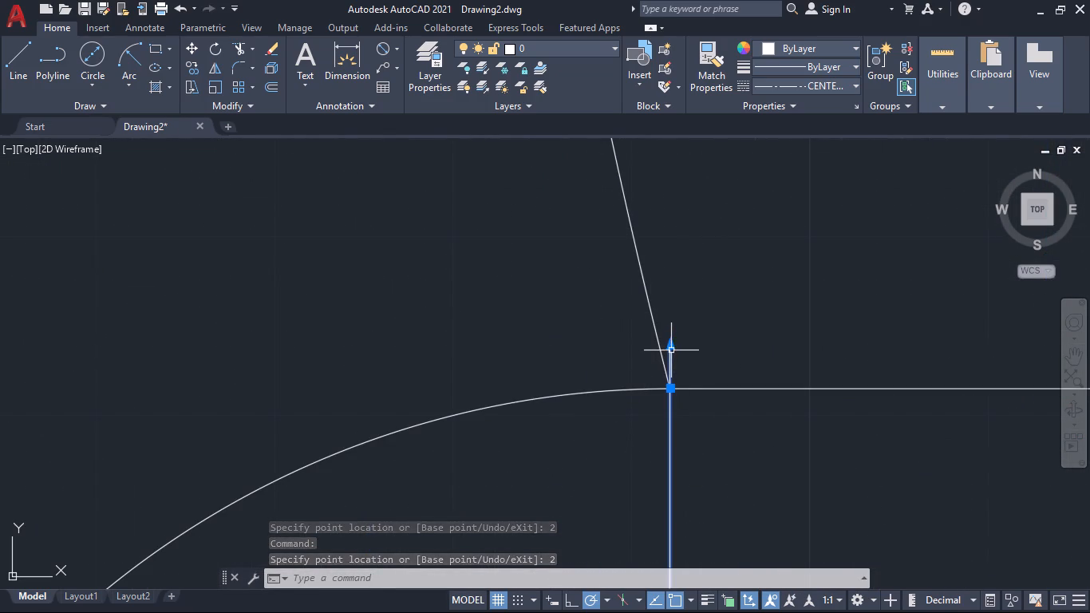
click(671, 348)
key(2)
key(Return)
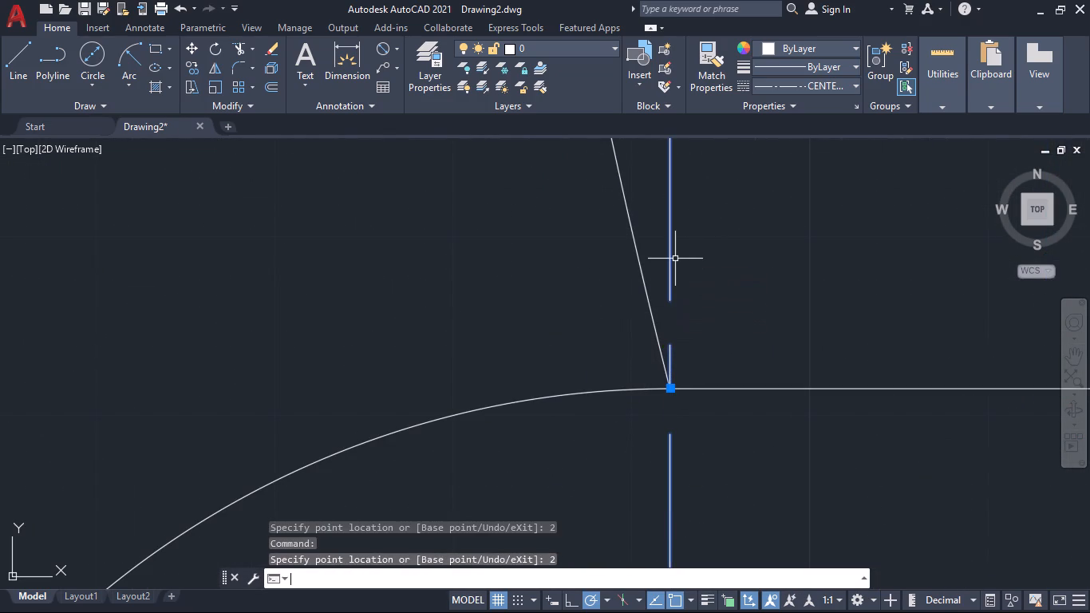
Extend the lower end of the collar's left center mark downward by 2 mm, below the collar.
scroll(717, 267, down, 3)
middle_drag(776, 408, 725, 140)
scroll(753, 231, down, 2)
middle_drag(729, 319, 772, 216)
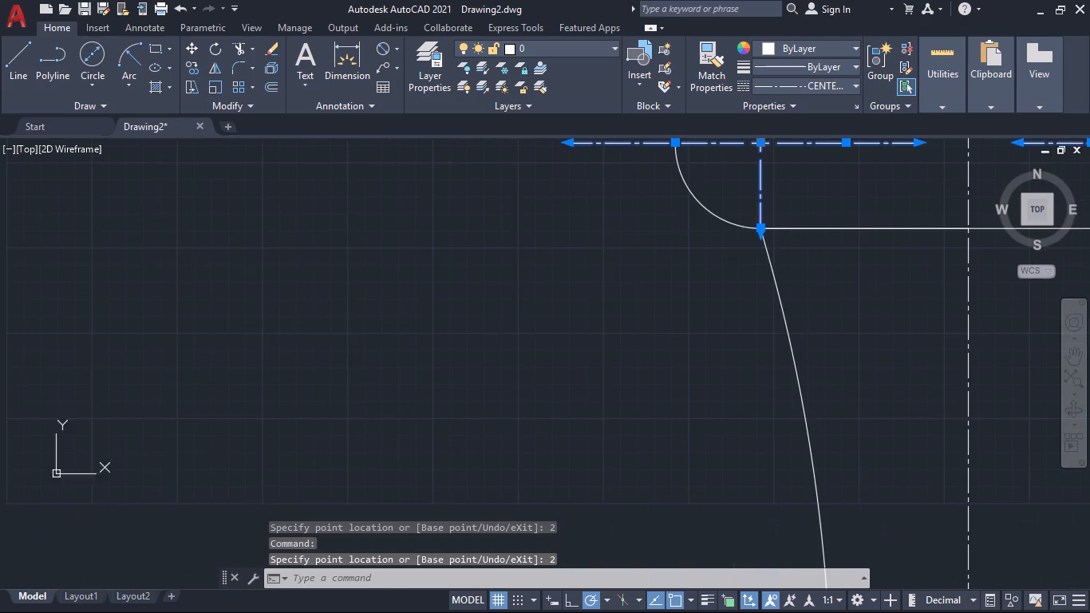
scroll(764, 231, up, 7)
click(613, 298)
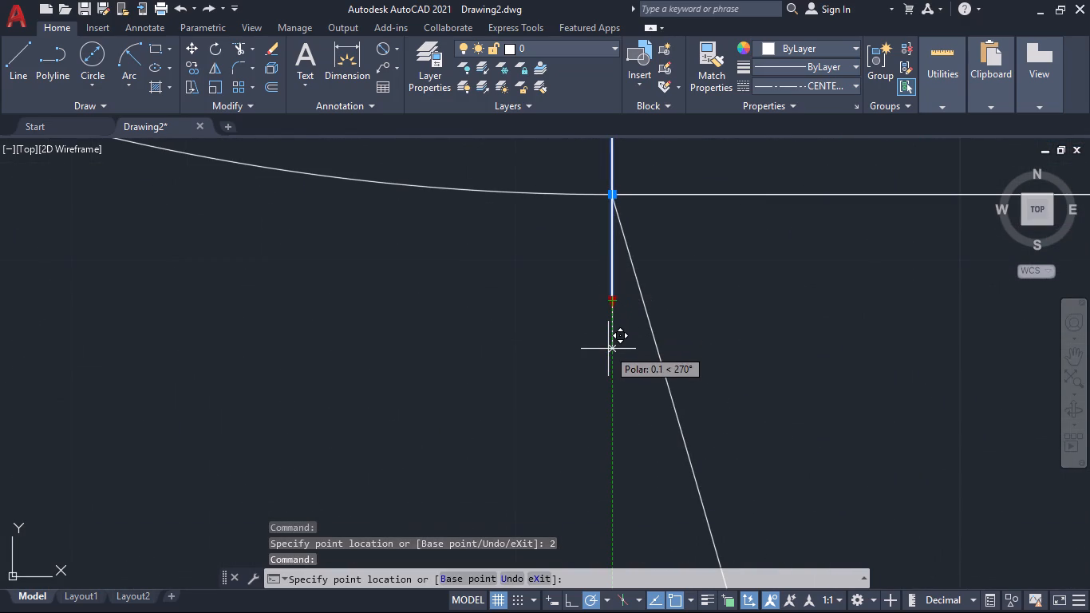
key(2)
key(Return)
Extend the outer end of the left center mark on the rounded ring beneath the stem outward by 3 mm.
scroll(614, 350, down, 5)
scroll(757, 366, down, 2)
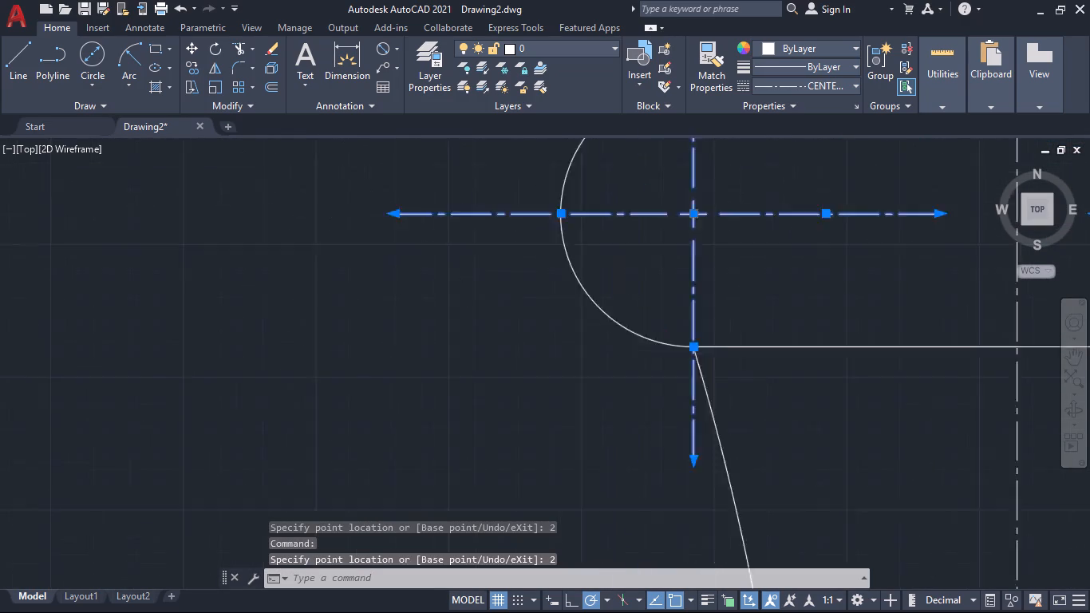
scroll(775, 381, down, 1)
middle_drag(816, 444, 606, 528)
scroll(729, 487, down, 2)
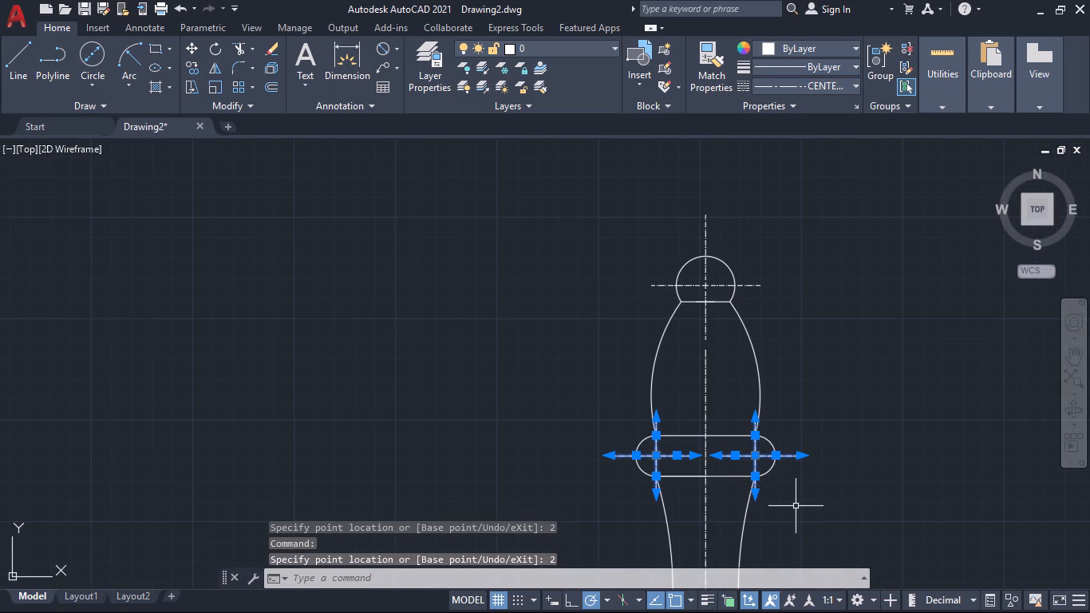
scroll(798, 506, down, 1)
middle_drag(799, 510, 740, 377)
middle_drag(764, 437, 788, 333)
scroll(654, 411, up, 3)
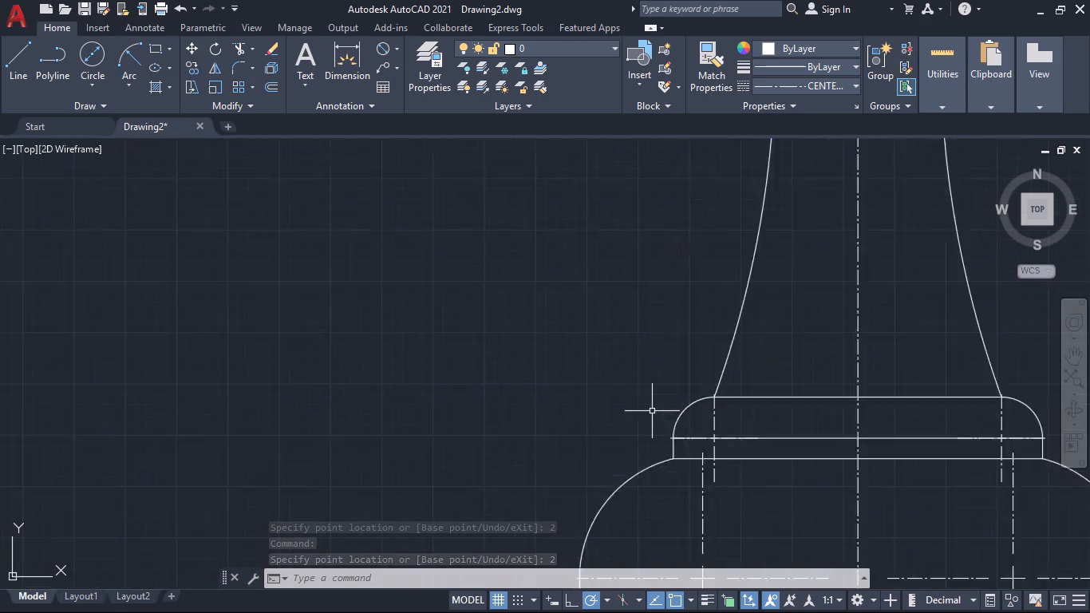
scroll(652, 411, up, 1)
middle_drag(657, 410, 611, 321)
key(Escape)
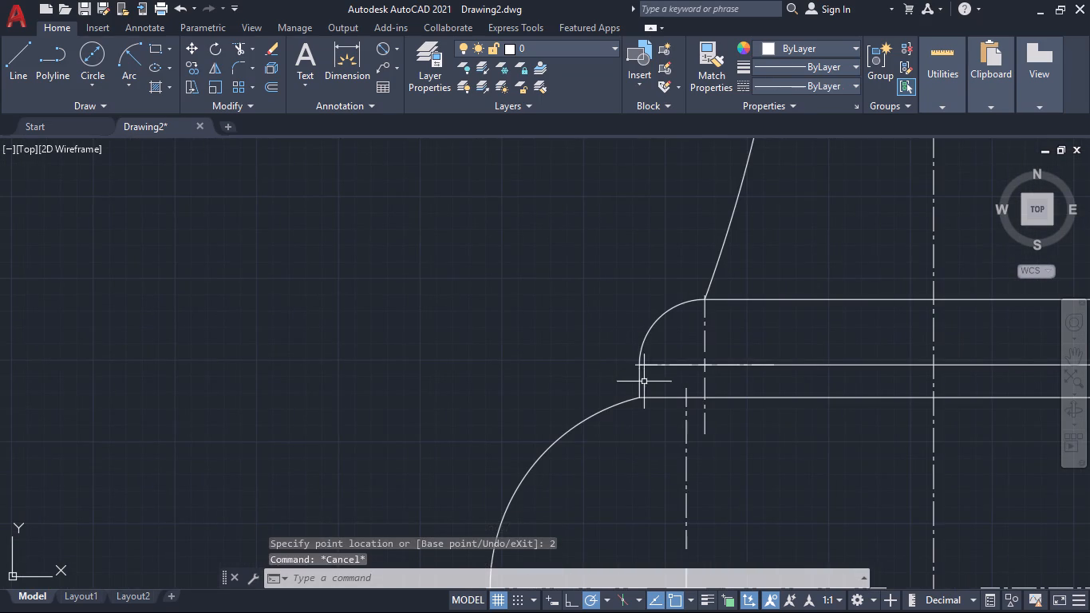
scroll(649, 368, up, 3)
click(600, 367)
click(583, 370)
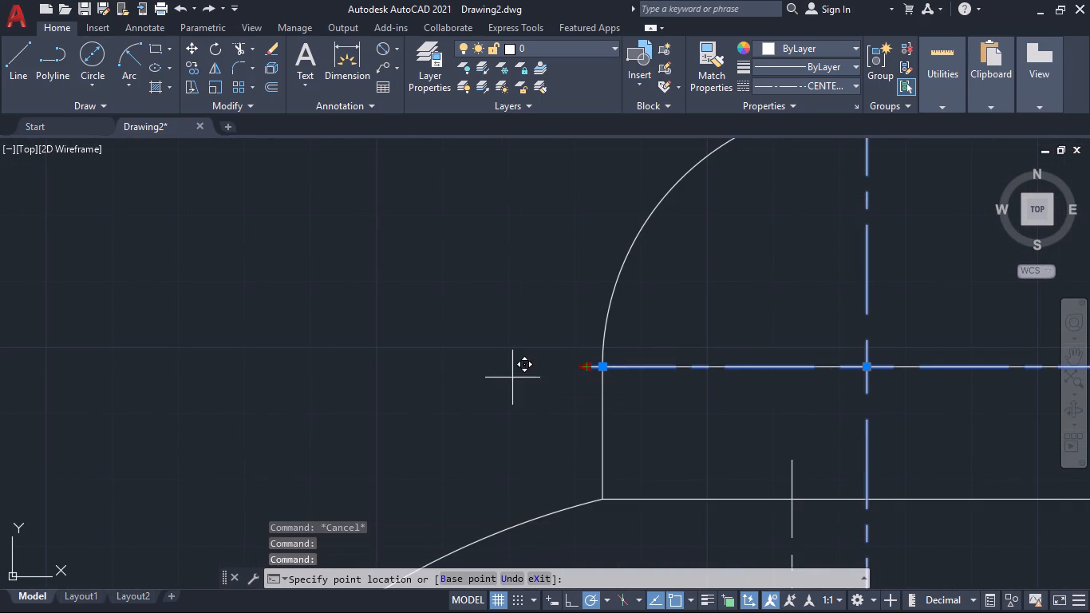
key(3)
key(Return)
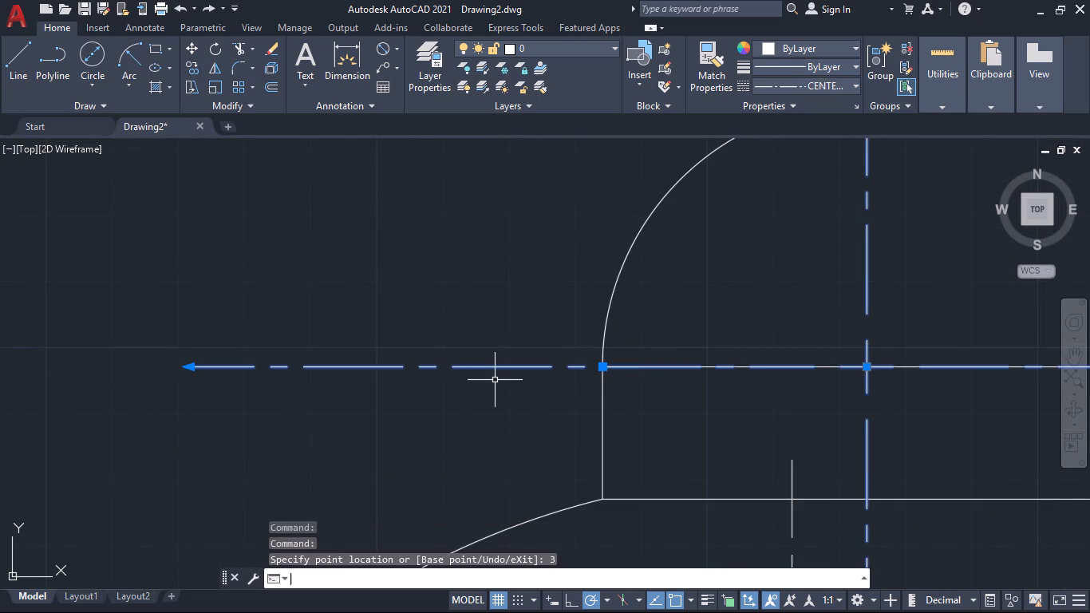
Extend the upper end of the left center mark on the ring beneath the stem upward by 2 mm.
scroll(507, 380, down, 3)
scroll(645, 390, up, 1)
scroll(582, 295, up, 1)
middle_drag(584, 299, 602, 455)
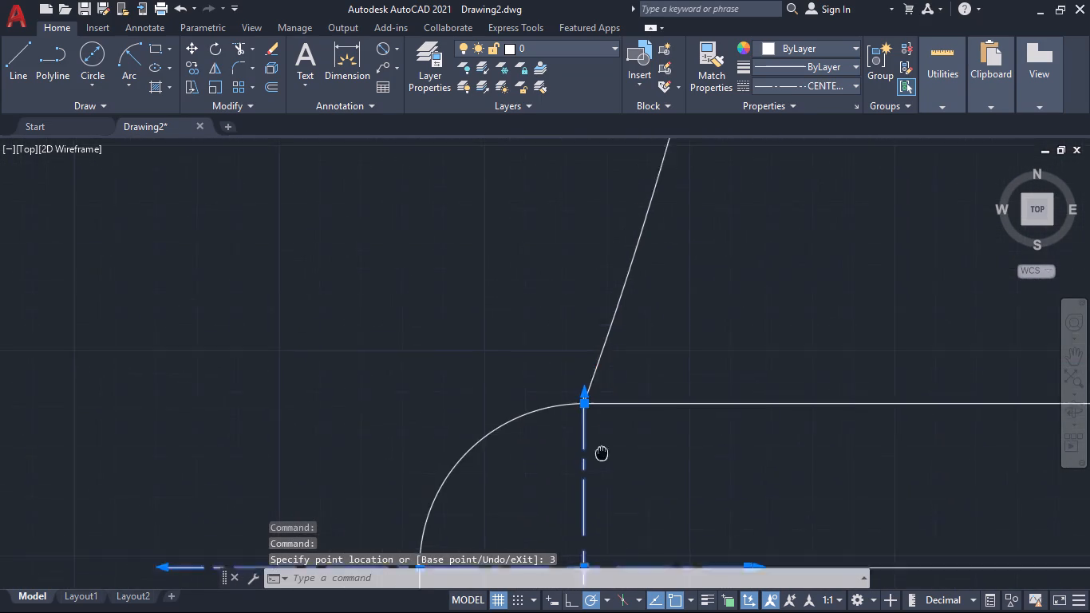
middle_drag(602, 455, 602, 457)
scroll(579, 397, up, 3)
click(593, 408)
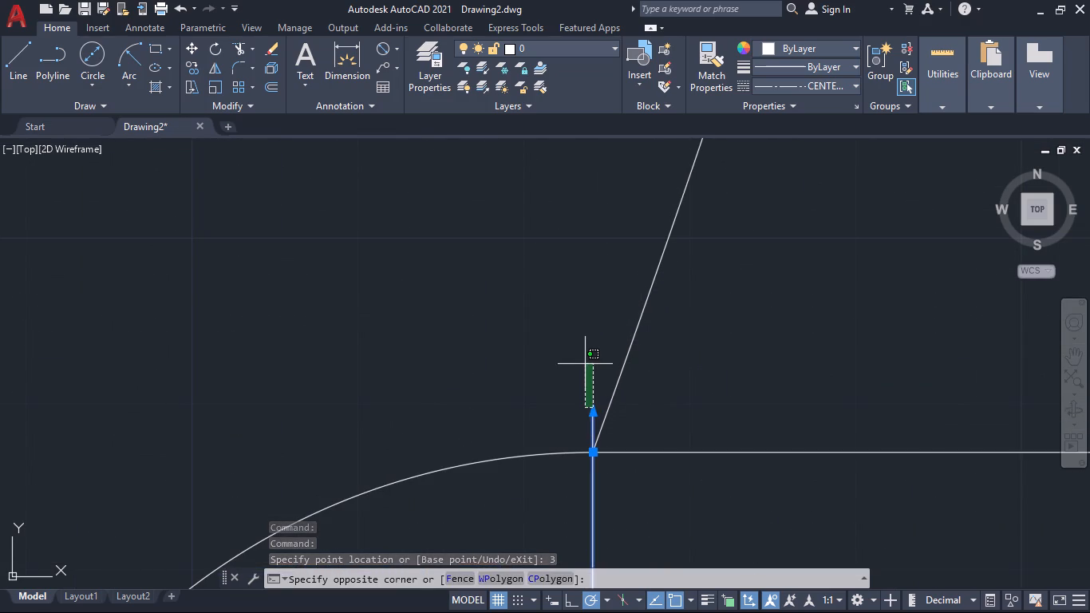
click(595, 363)
click(590, 414)
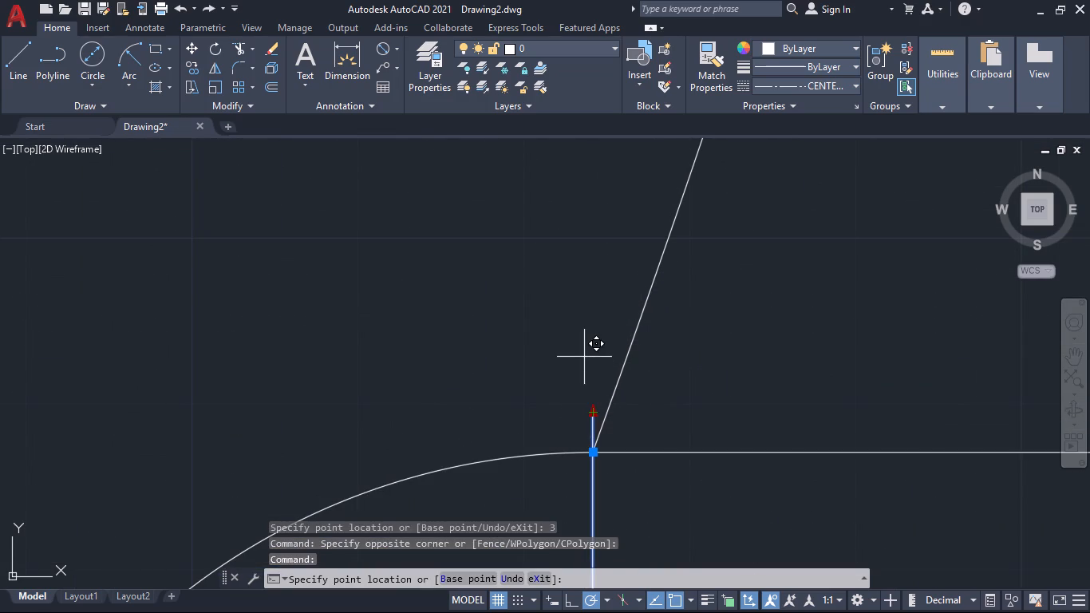
key(2)
key(Return)
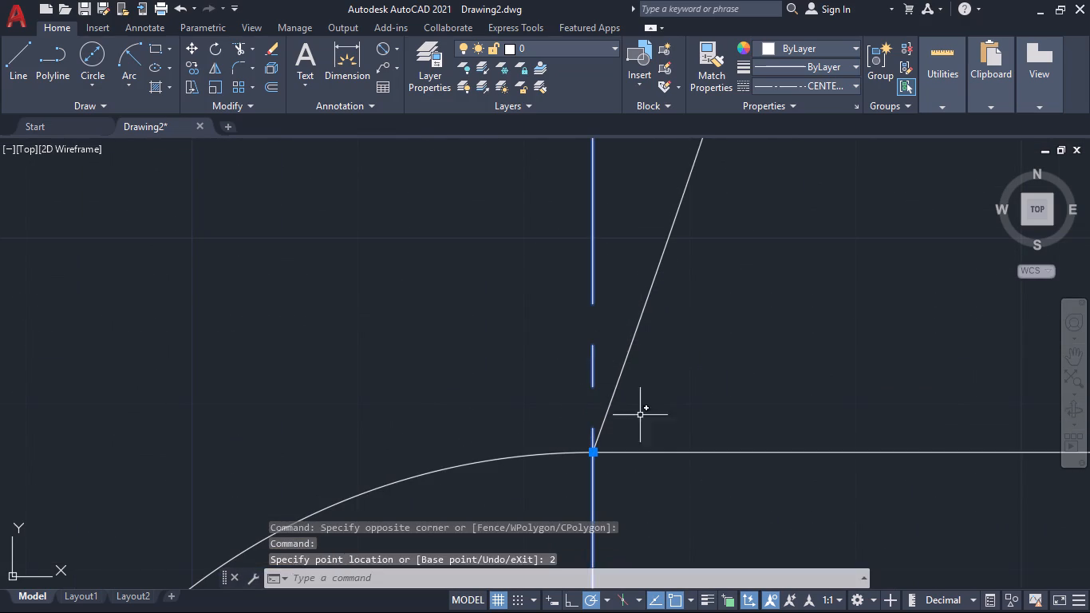
Extend the outer end of the right center mark on the rounded ring beneath the stem outward by 3 mm.
scroll(670, 457, down, 4)
middle_drag(692, 493, 668, 227)
scroll(662, 322, down, 1)
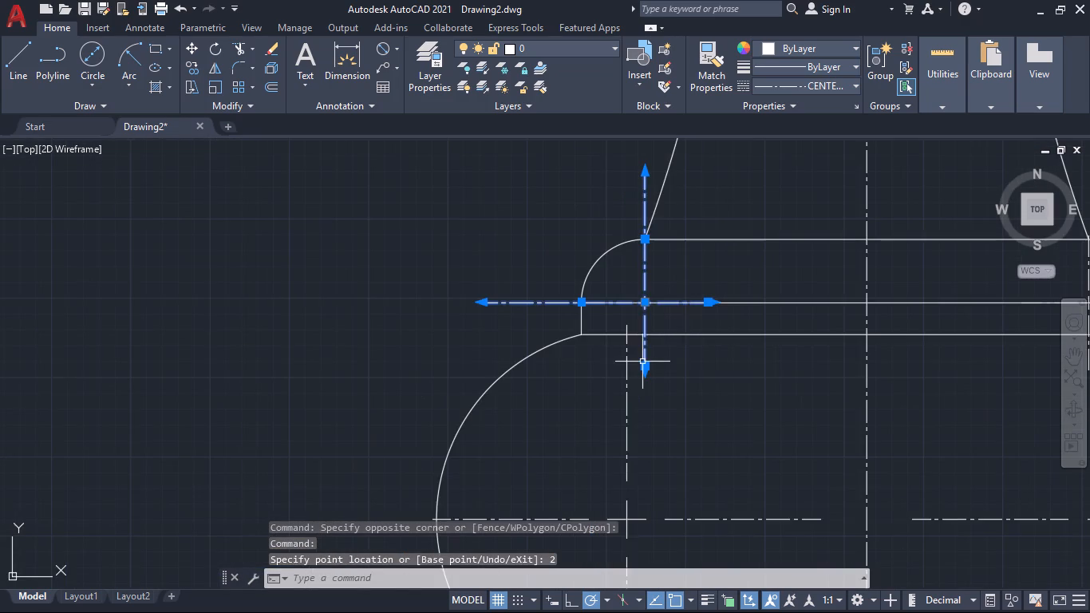
scroll(642, 363, up, 5)
scroll(758, 397, down, 6)
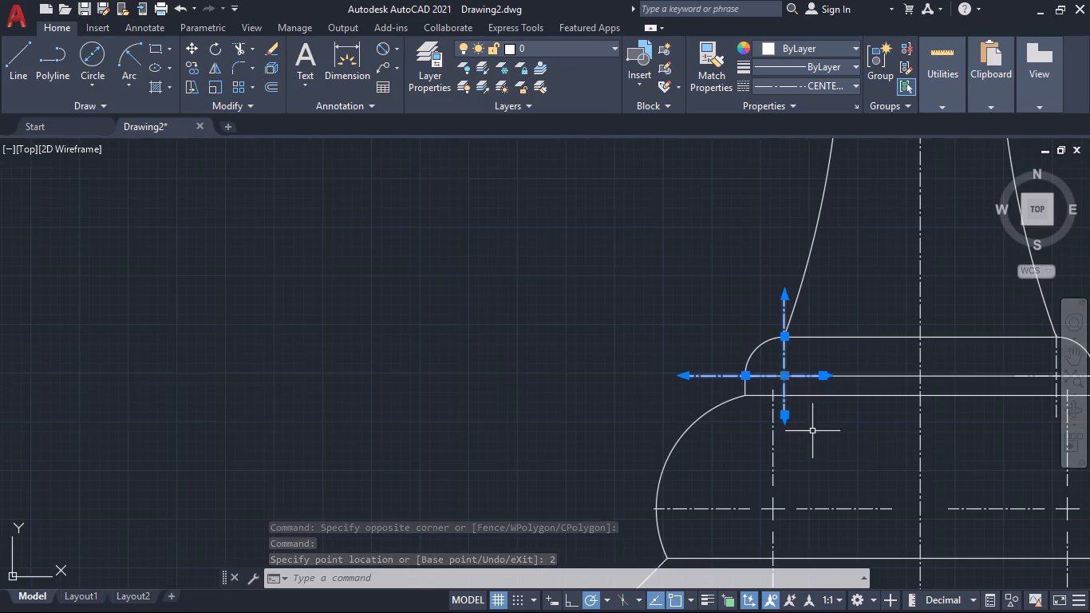
middle_drag(846, 453, 576, 460)
middle_drag(723, 461, 598, 469)
scroll(704, 407, up, 3)
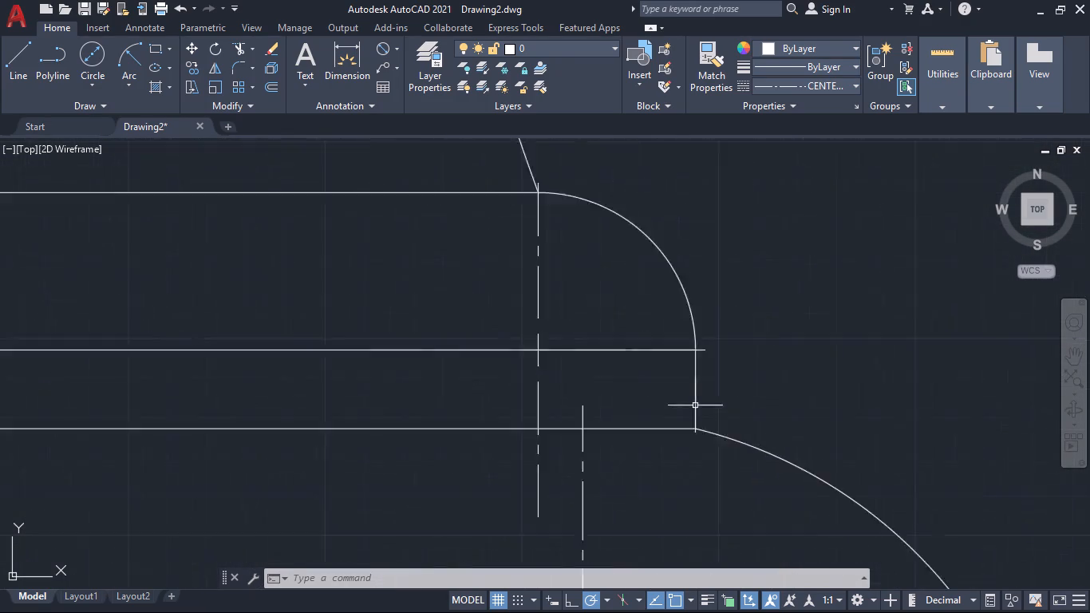
scroll(695, 405, up, 1)
click(685, 316)
scroll(692, 322, up, 4)
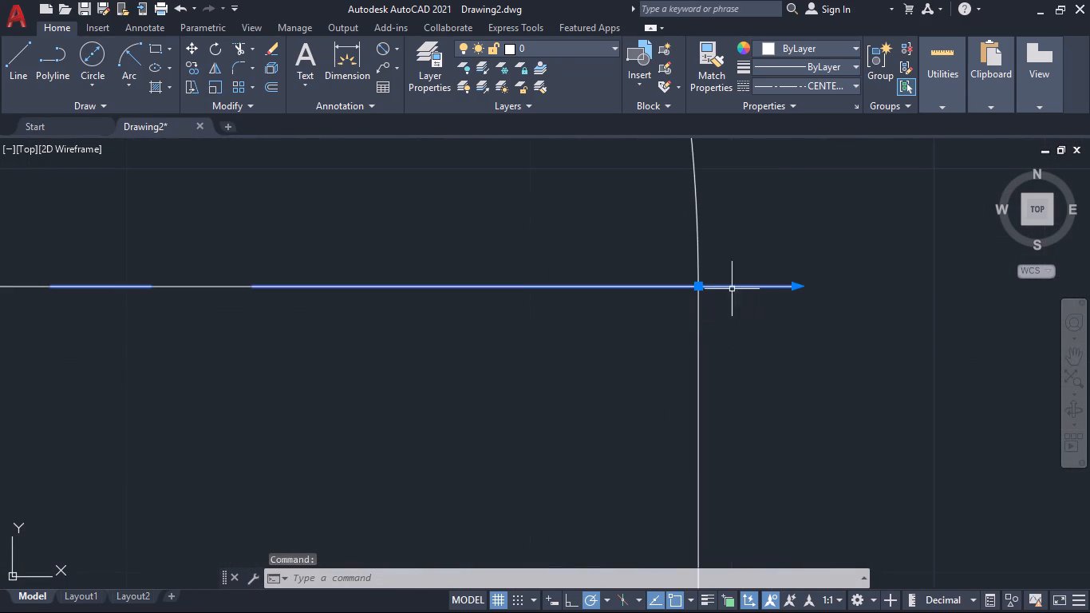
click(792, 288)
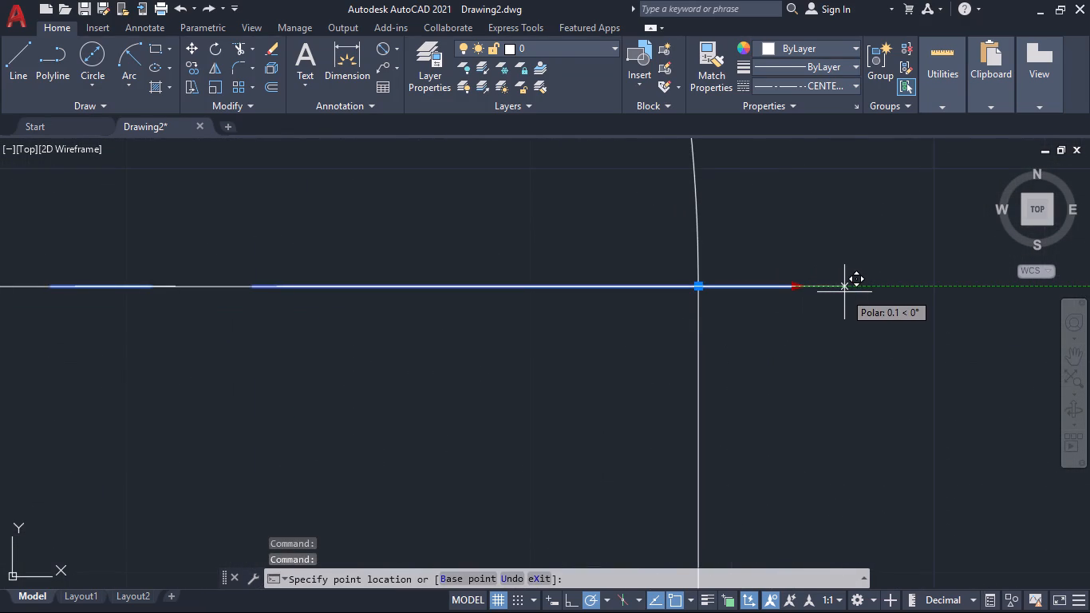
key(3)
key(Return)
Extend the upper end of the right center mark on the ring beneath the stem upward by 2 mm.
scroll(839, 304, down, 6)
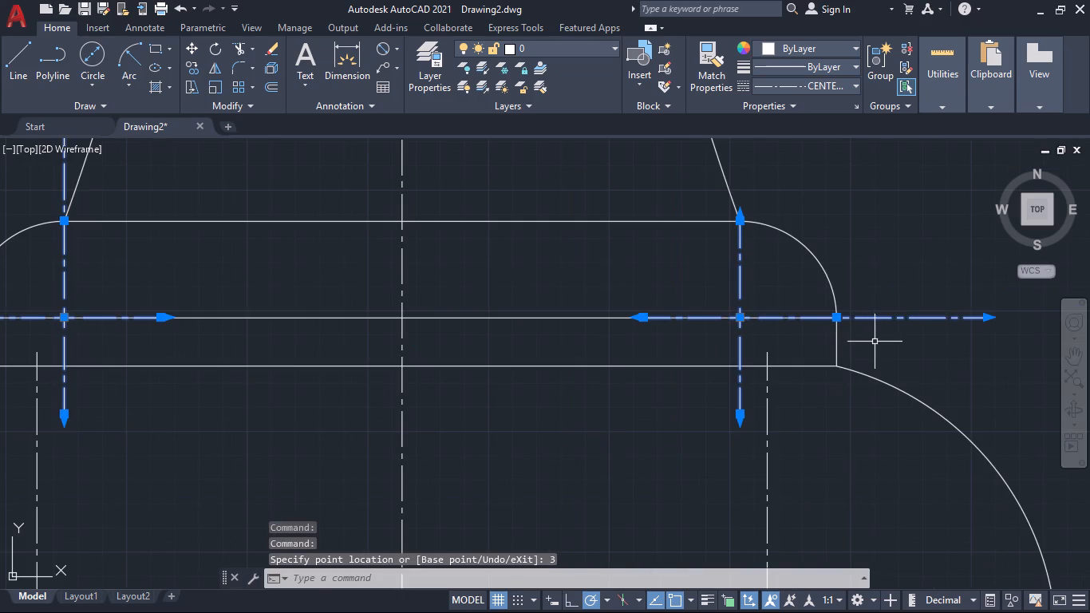
scroll(884, 348, down, 2)
middle_drag(871, 408, 843, 453)
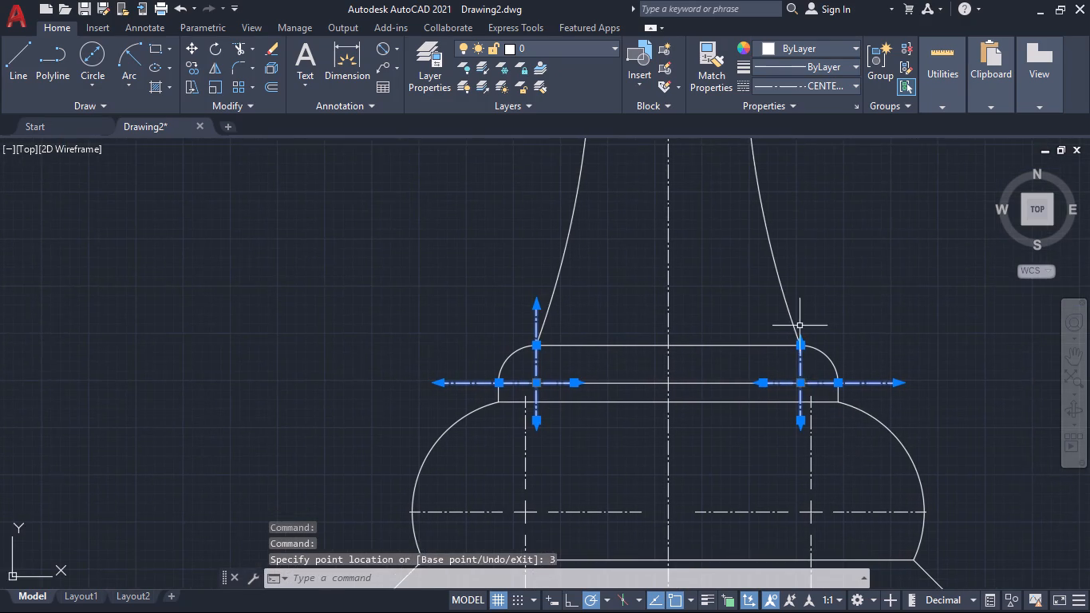
scroll(800, 325, up, 4)
click(792, 442)
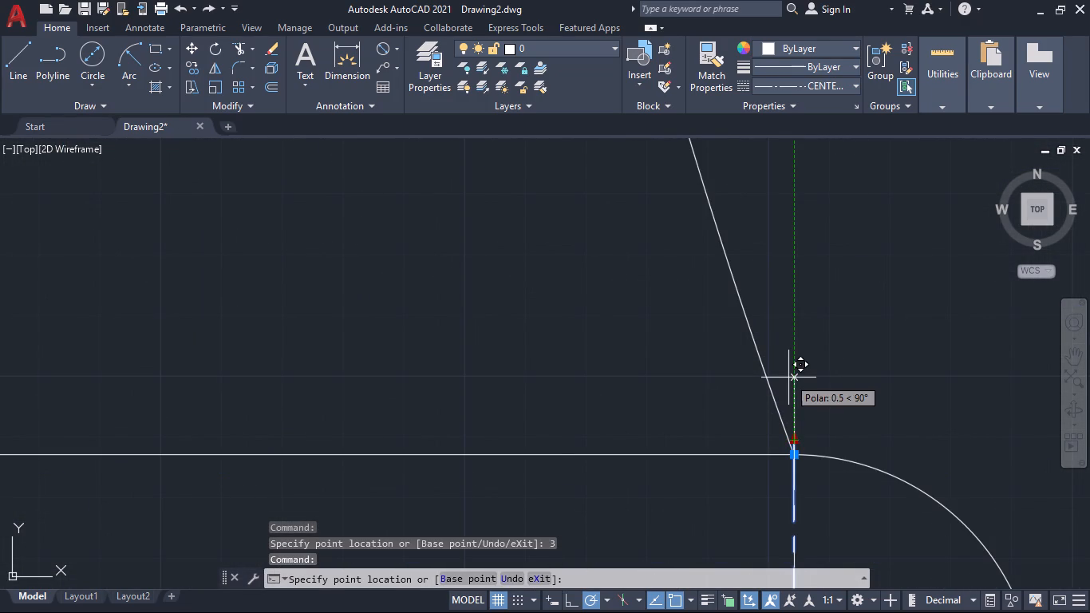
key(2)
key(Return)
scroll(793, 374, down, 4)
middle_drag(871, 360, 863, 250)
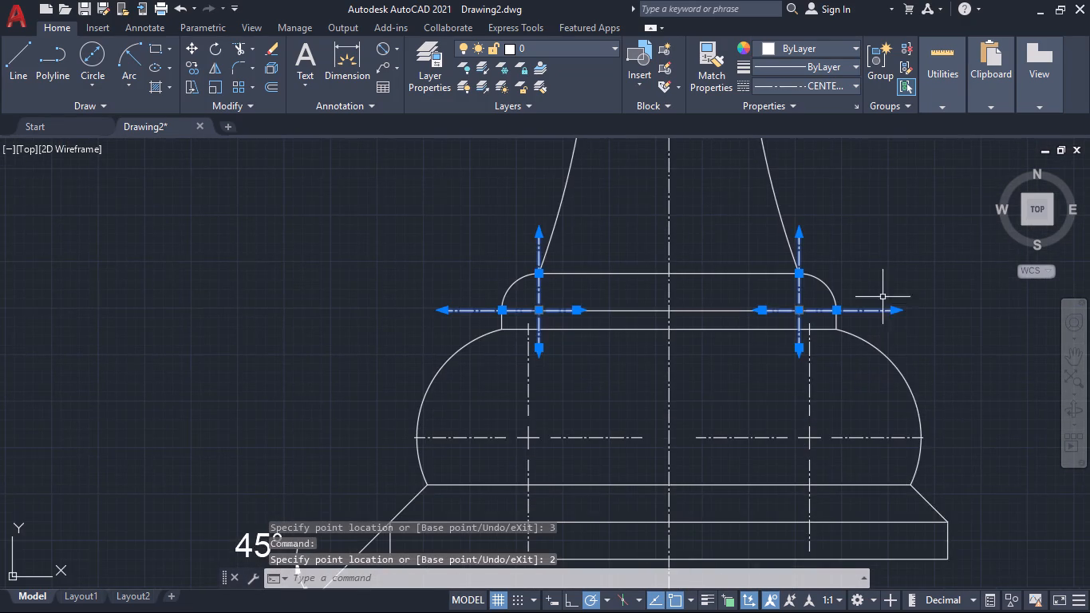
middle_drag(859, 394, 906, 264)
scroll(701, 378, down, 2)
middle_drag(609, 418, 617, 461)
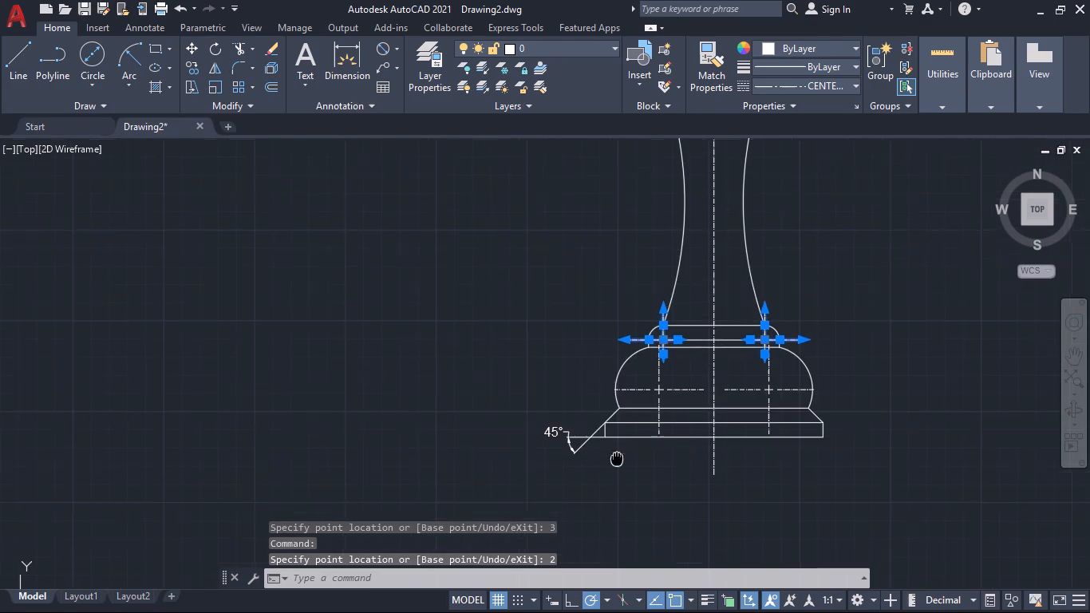
middle_drag(617, 461, 618, 467)
scroll(609, 441, up, 1)
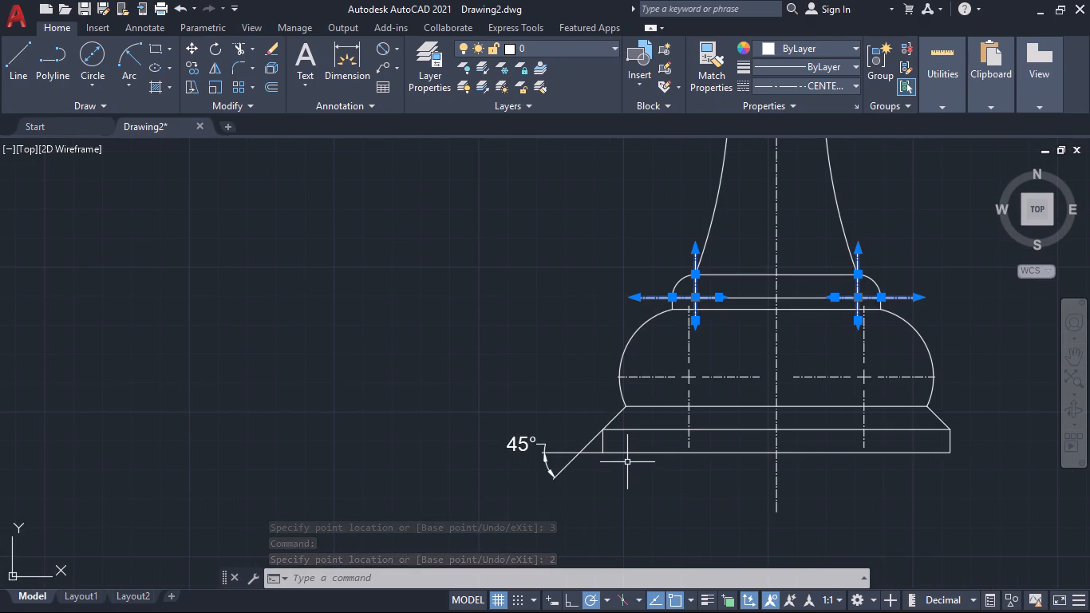
key(Escape)
Extend the outer end of the left center mark on the large bulging base section outward by 3 mm.
scroll(638, 461, down, 2)
middle_drag(706, 500, 713, 539)
scroll(669, 460, up, 3)
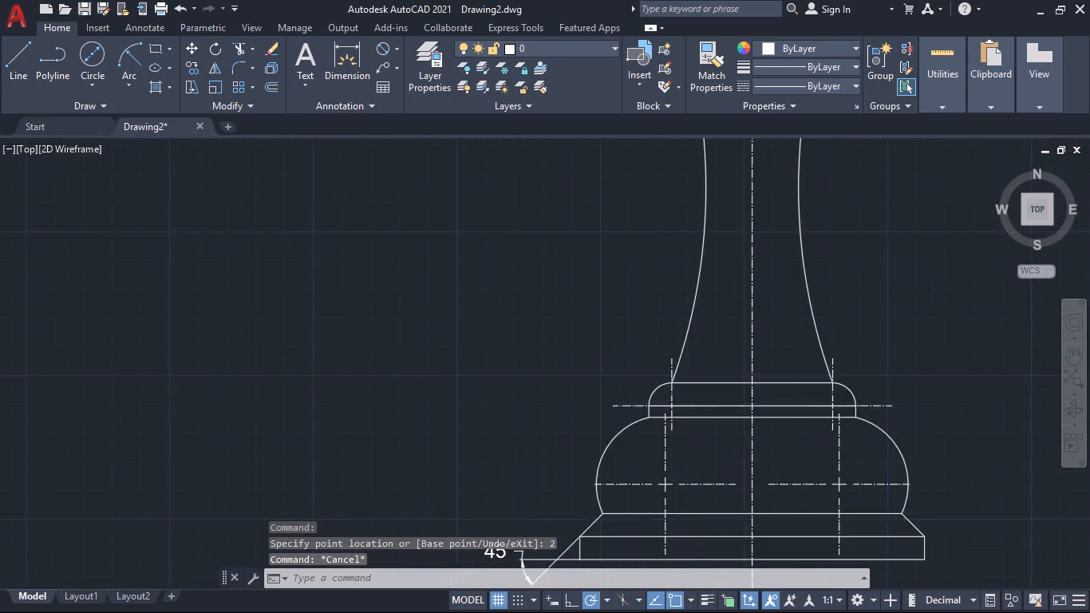
middle_drag(689, 477, 746, 386)
scroll(638, 412, up, 3)
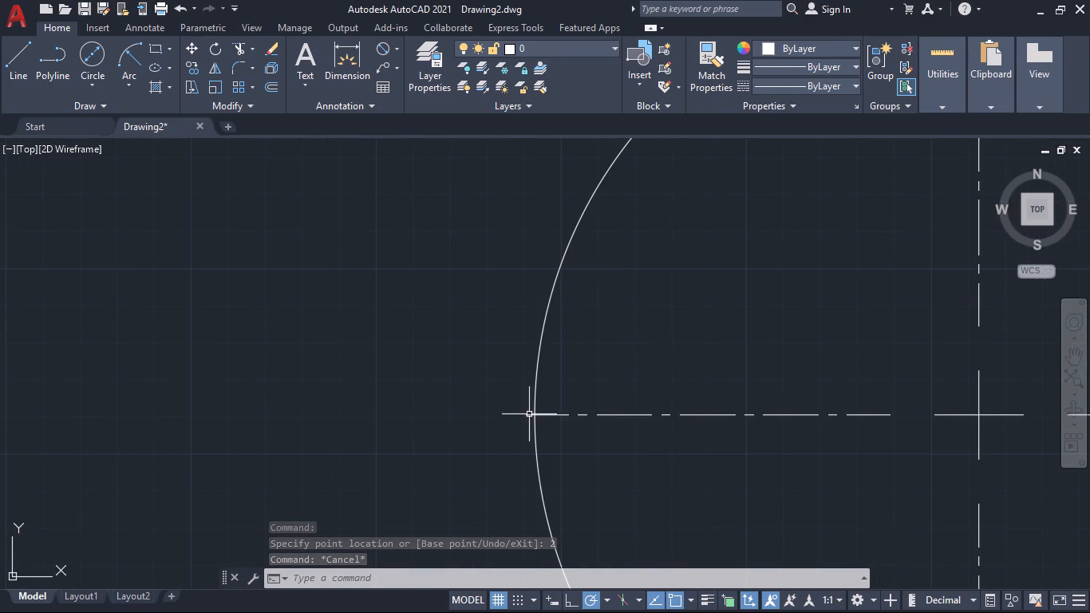
click(529, 413)
scroll(520, 421, up, 5)
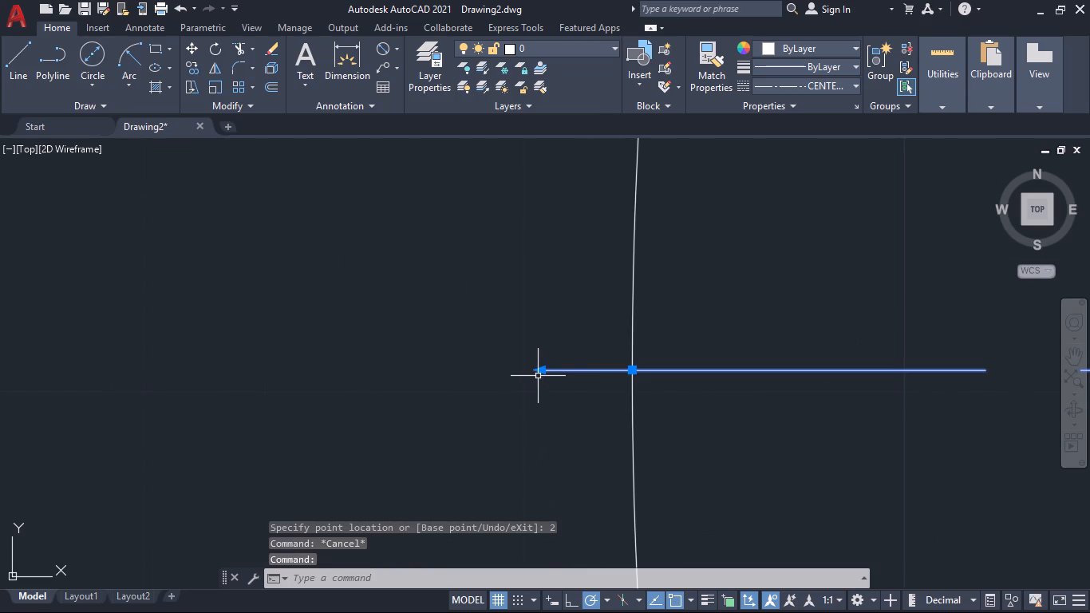
click(539, 370)
key(3)
key(Return)
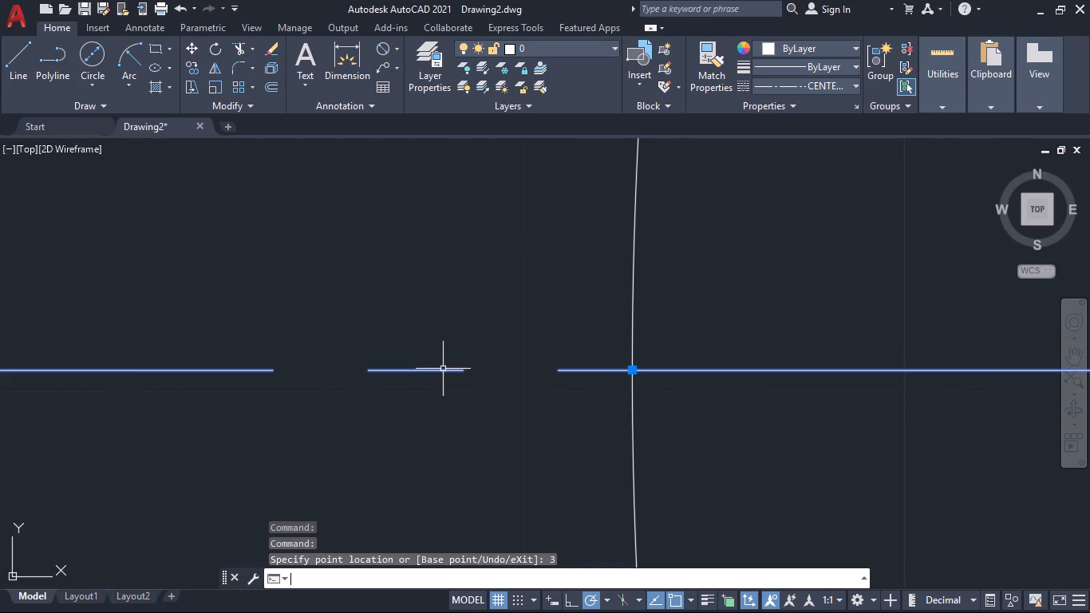
Extend the outer end of the right center mark on the large bulging base section outward by 3 mm.
scroll(647, 353, down, 4)
scroll(840, 424, down, 3)
middle_drag(863, 443, 546, 431)
scroll(745, 431, down, 1)
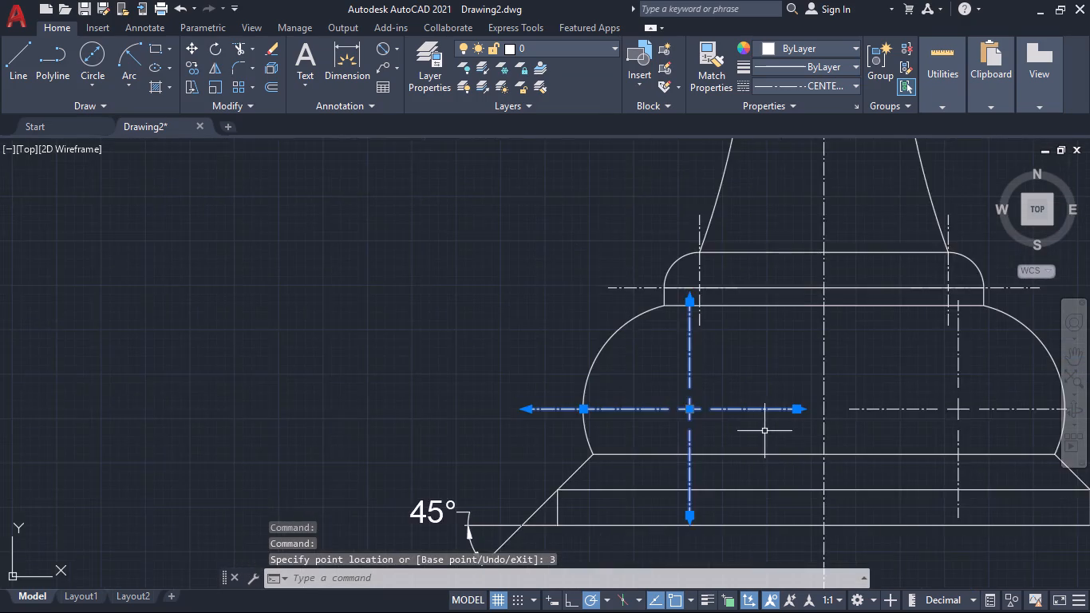
middle_drag(764, 427, 533, 426)
scroll(814, 412, up, 1)
click(812, 408)
scroll(864, 410, up, 5)
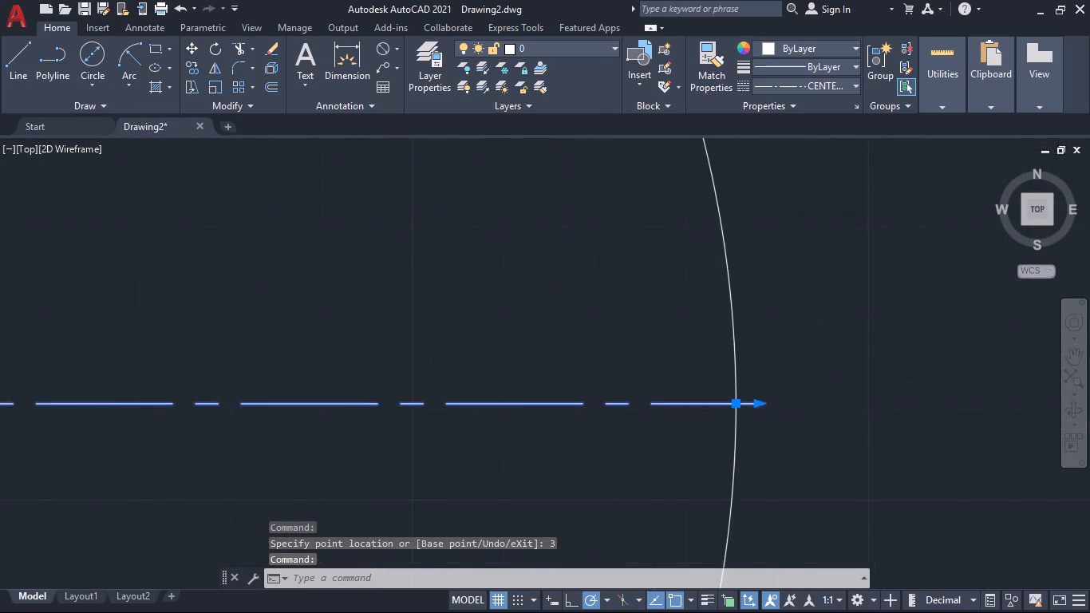
click(701, 405)
key(3)
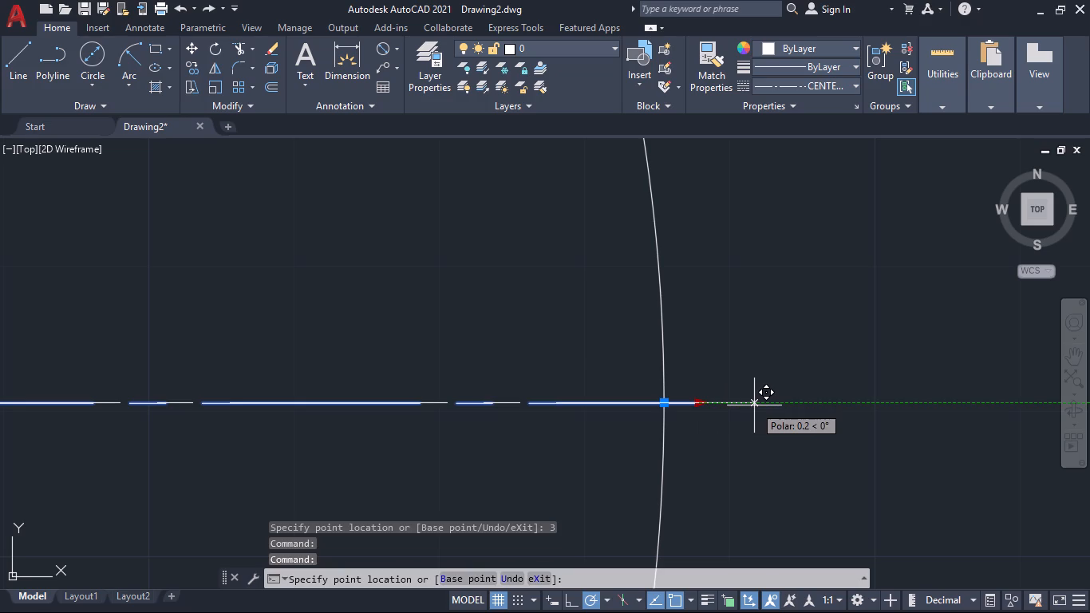
key(Return)
Extend the lower end of the base bulge's left center mark downward by 3 mm, below the bottom edge.
scroll(798, 413, down, 4)
scroll(818, 490, down, 3)
middle_drag(873, 508, 910, 357)
scroll(602, 376, up, 4)
scroll(681, 438, up, 4)
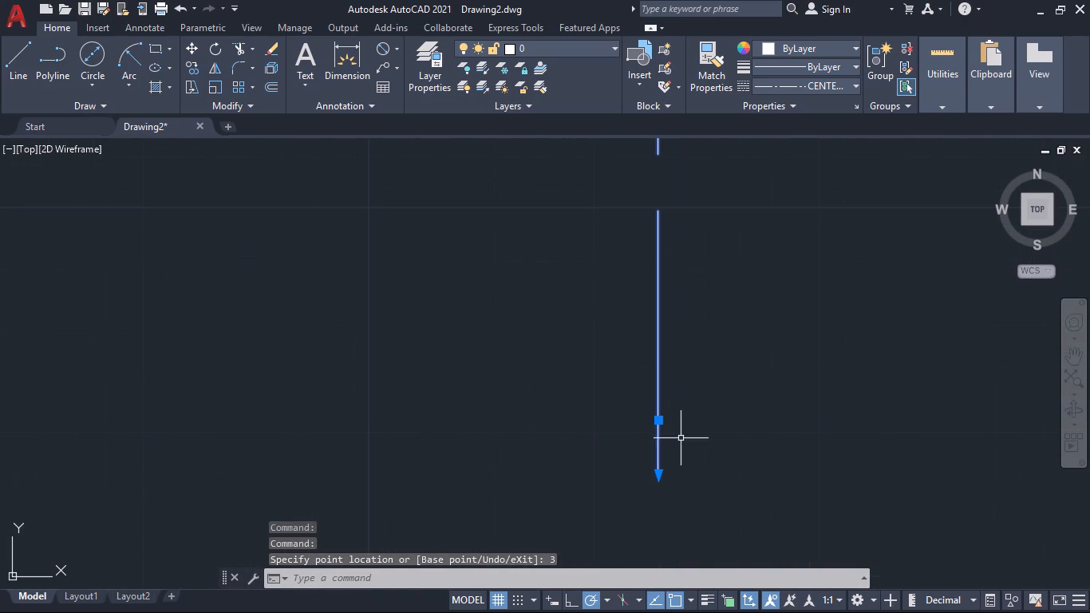
click(656, 477)
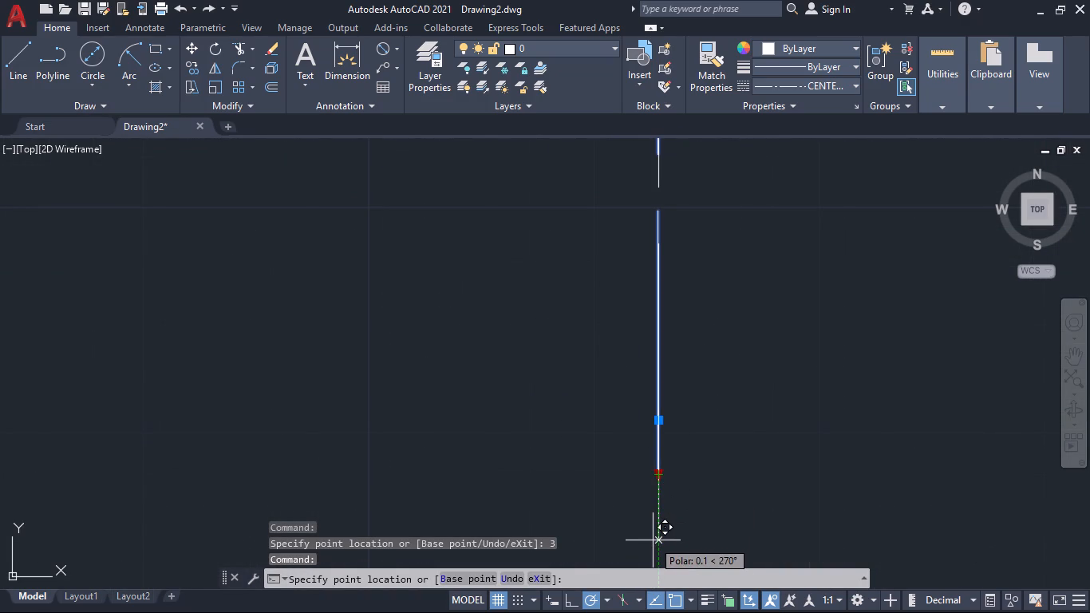
key(3)
key(Return)
Extend the lower end of the base bulge's right center mark downward by 3 mm, below the bottom edge.
scroll(758, 523, down, 5)
scroll(879, 554, down, 2)
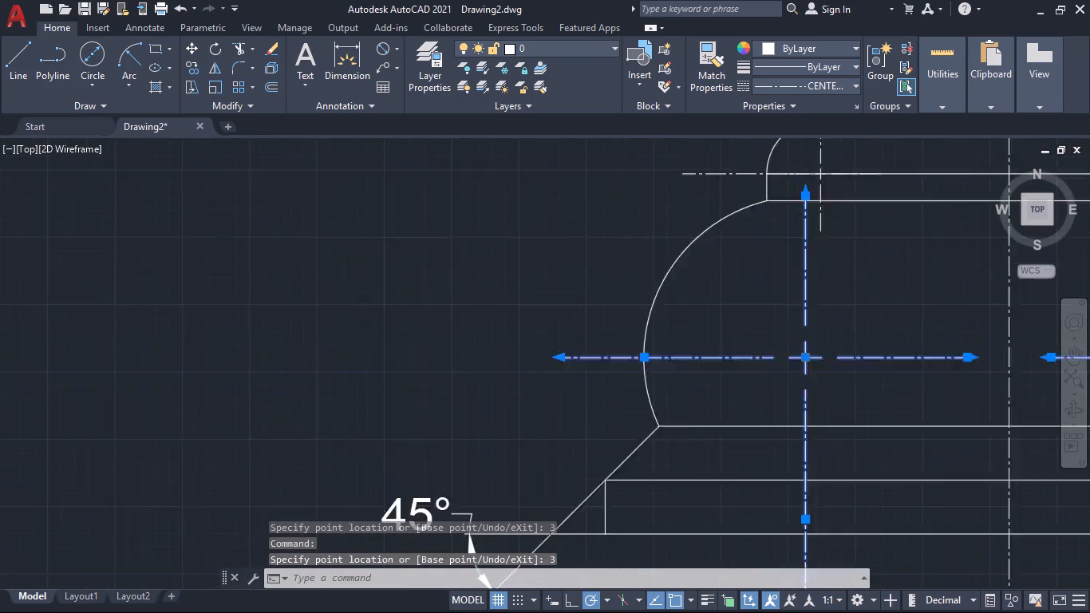
middle_drag(909, 564, 676, 368)
scroll(868, 363, up, 3)
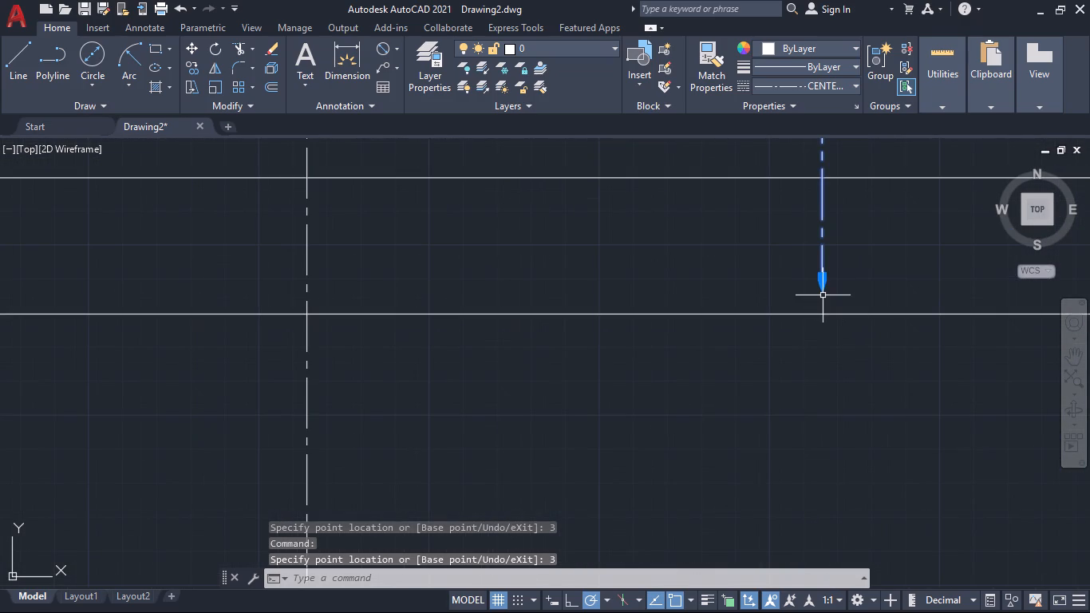
click(818, 283)
key(3)
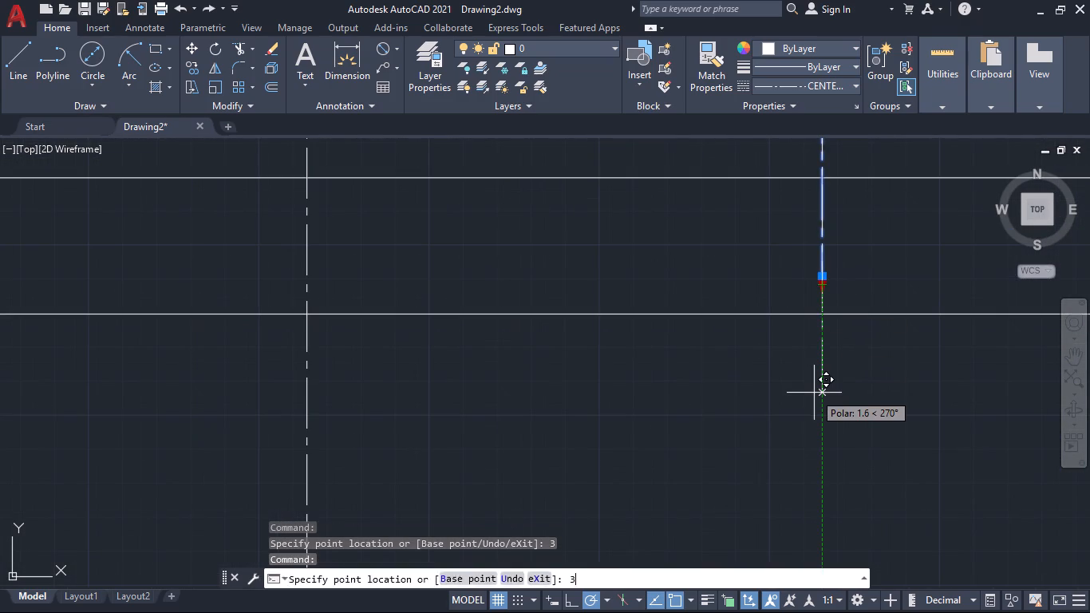
key(Return)
Extend the upper end of the base bulge's left center mark upward by 1 mm.
scroll(814, 393, down, 4)
middle_drag(771, 413, 790, 490)
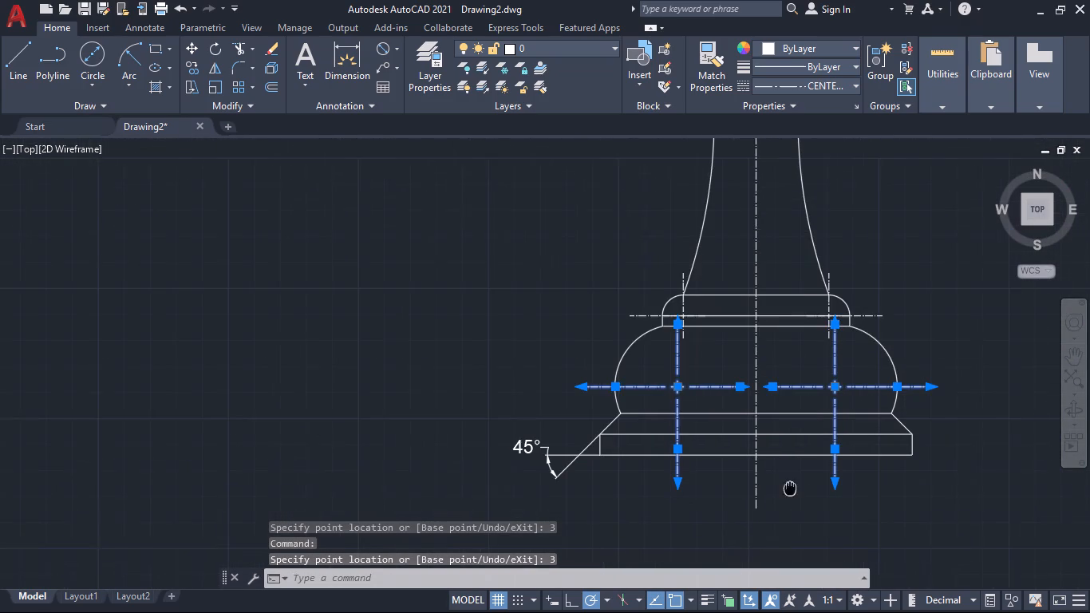
middle_drag(790, 490, 790, 492)
scroll(657, 302, up, 4)
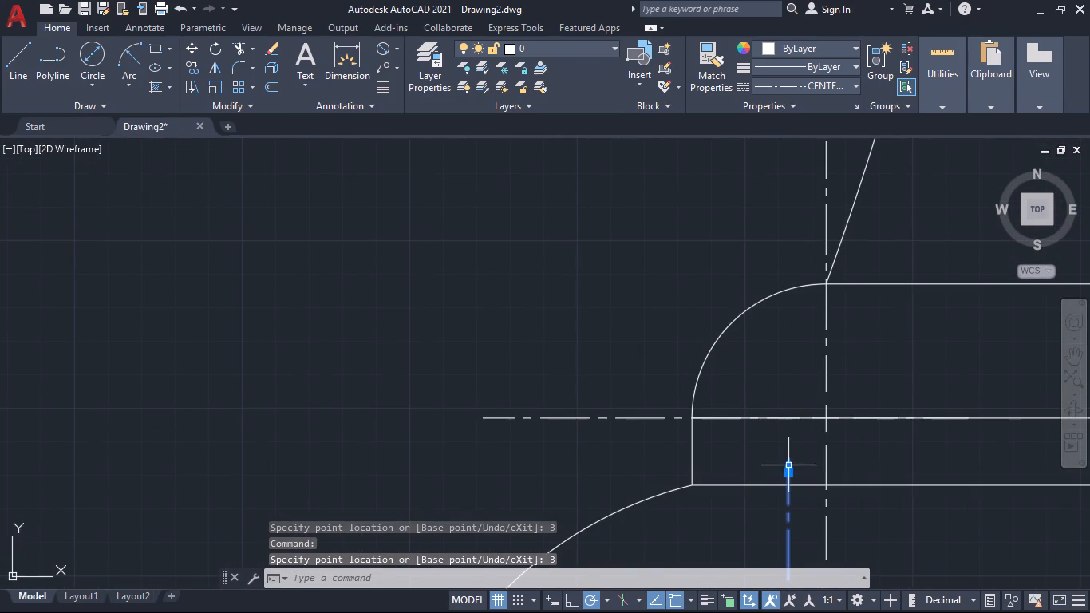
click(789, 461)
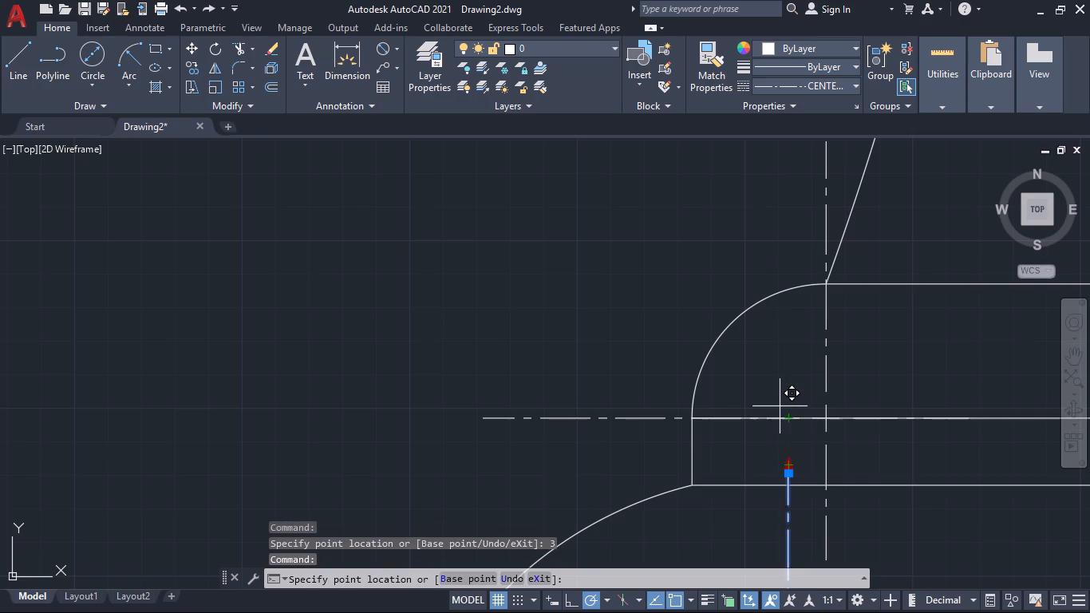
key(1)
key(Return)
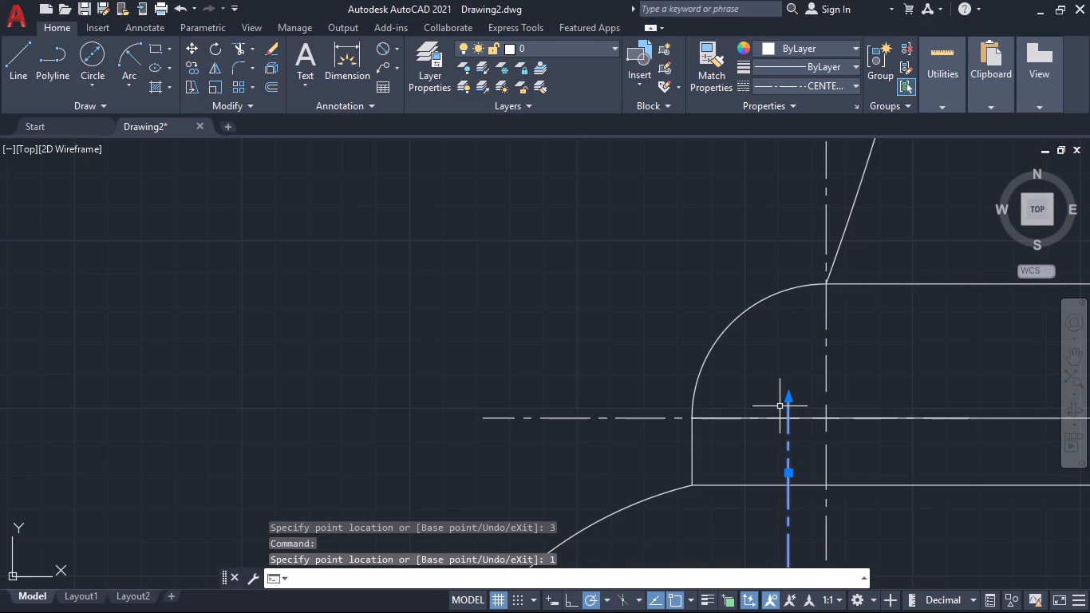
Extend the upper end of the base bulge's right center mark upward by 1 mm.
scroll(914, 473, down, 3)
middle_drag(922, 501, 611, 450)
scroll(814, 425, up, 4)
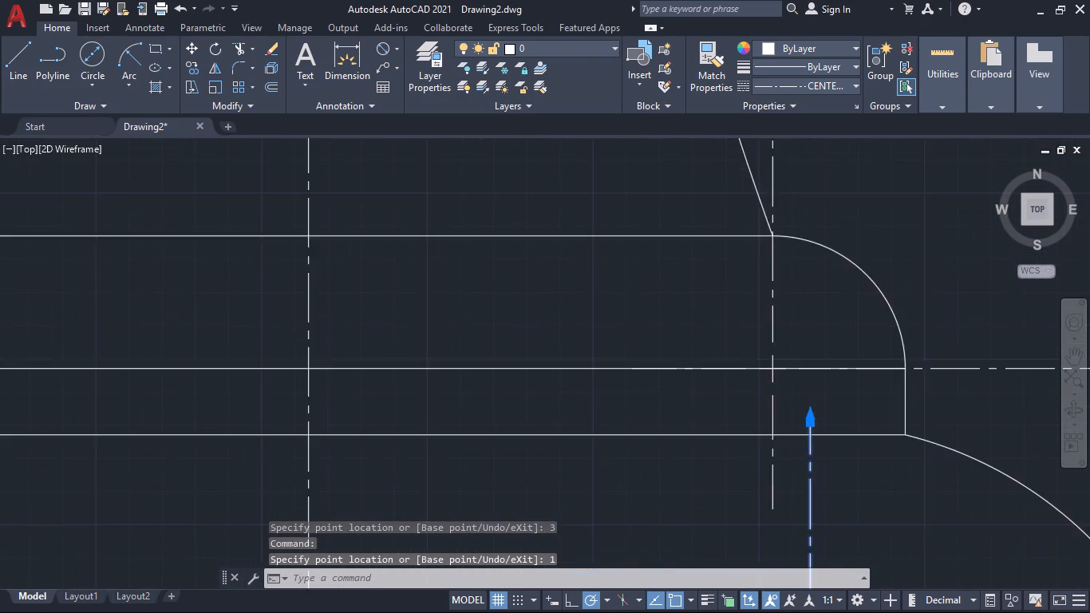
click(800, 413)
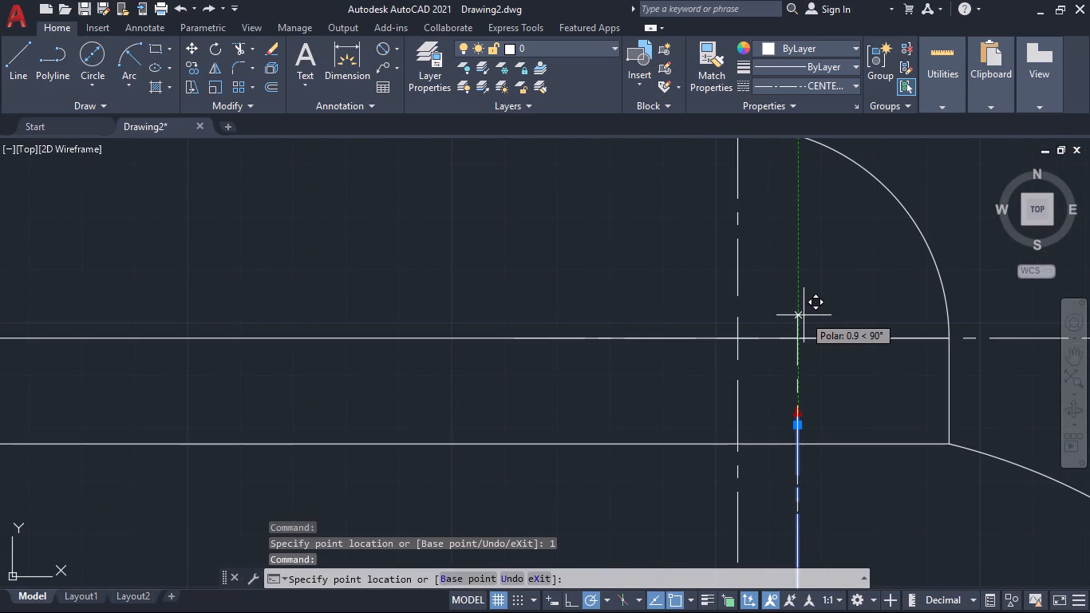
key(1)
key(Return)
scroll(821, 324, down, 3)
key(Escape)
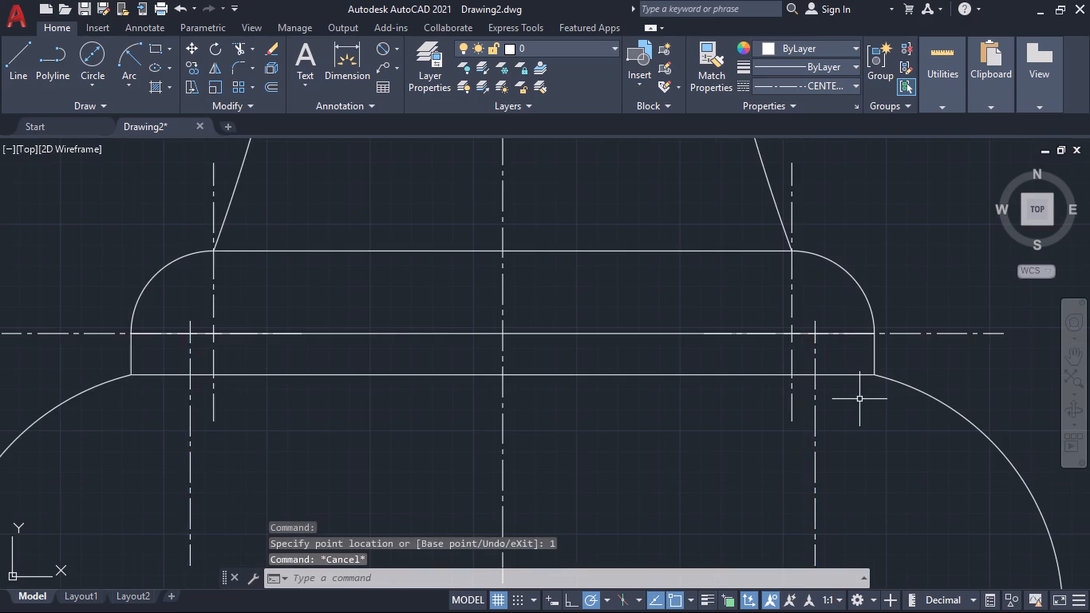
Add a radius dimension to the bishop's round head, placing its text outside the upper-left side of the circle.
scroll(885, 404, down, 4)
middle_drag(946, 423, 921, 362)
middle_drag(934, 343, 919, 441)
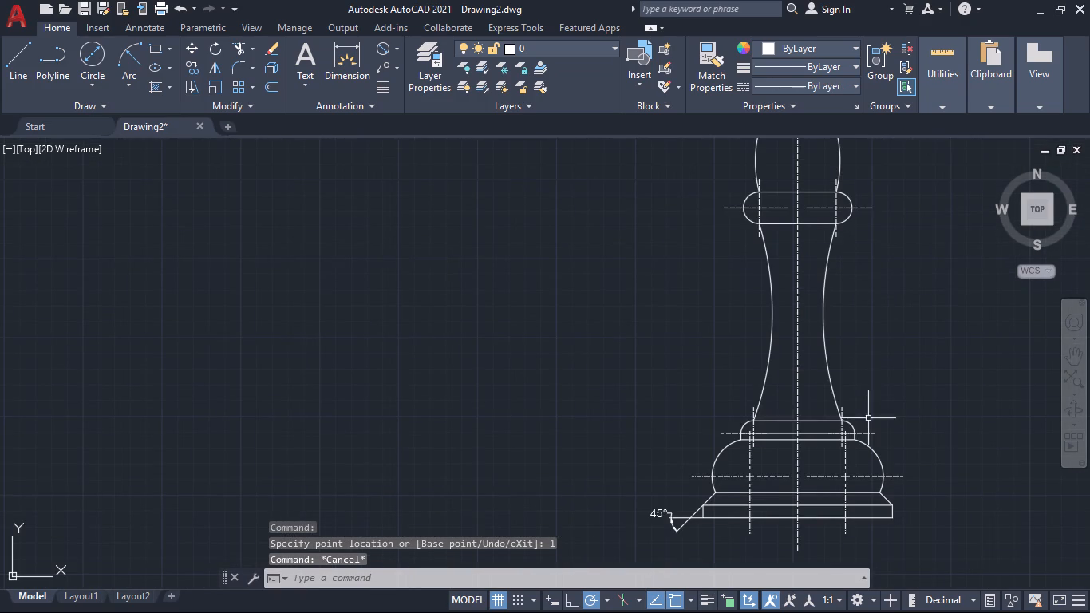
middle_drag(891, 375, 894, 436)
middle_drag(871, 388, 782, 458)
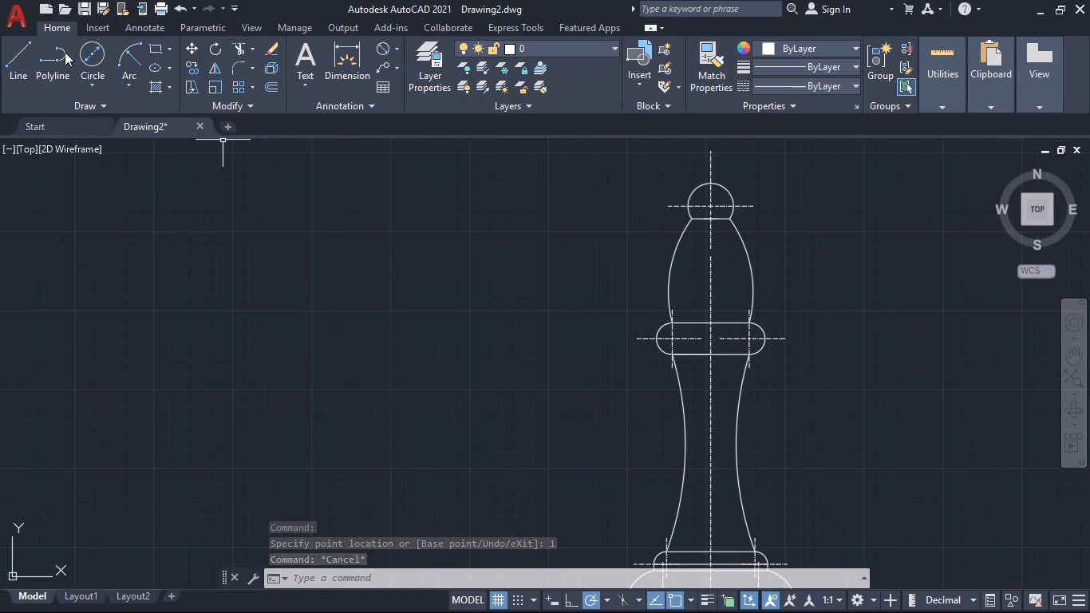
click(344, 48)
middle_drag(579, 295, 496, 473)
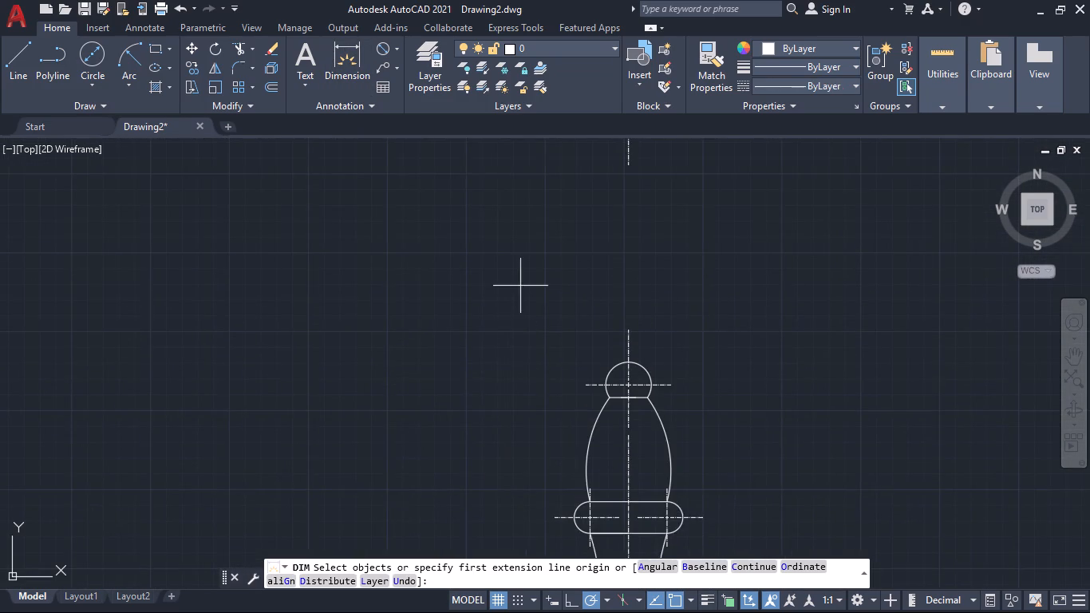
scroll(526, 295, down, 2)
middle_drag(532, 292, 665, 268)
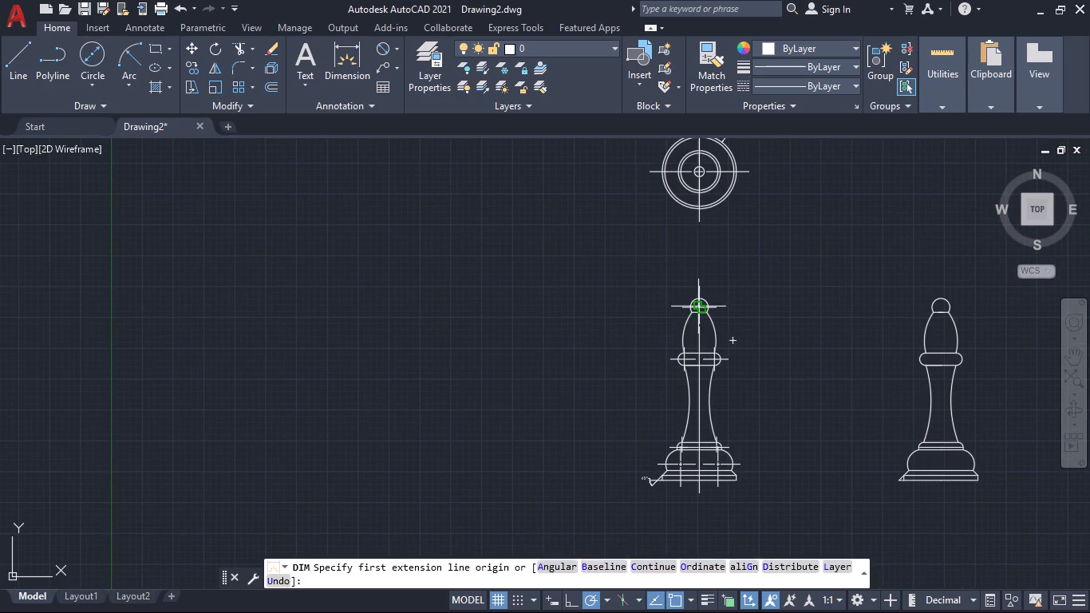
scroll(697, 304, up, 6)
click(623, 244)
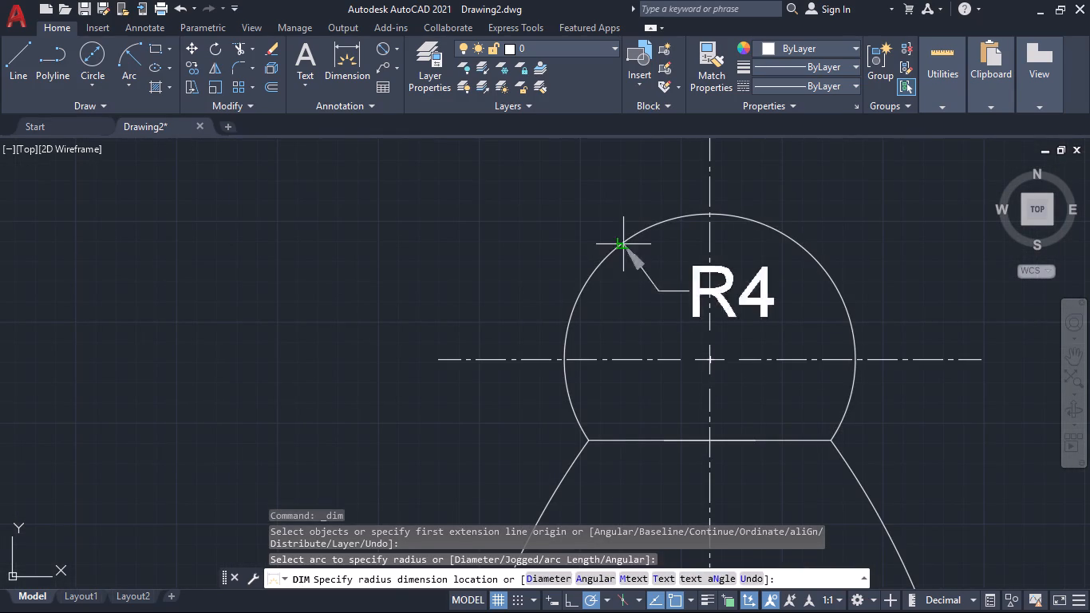
click(579, 199)
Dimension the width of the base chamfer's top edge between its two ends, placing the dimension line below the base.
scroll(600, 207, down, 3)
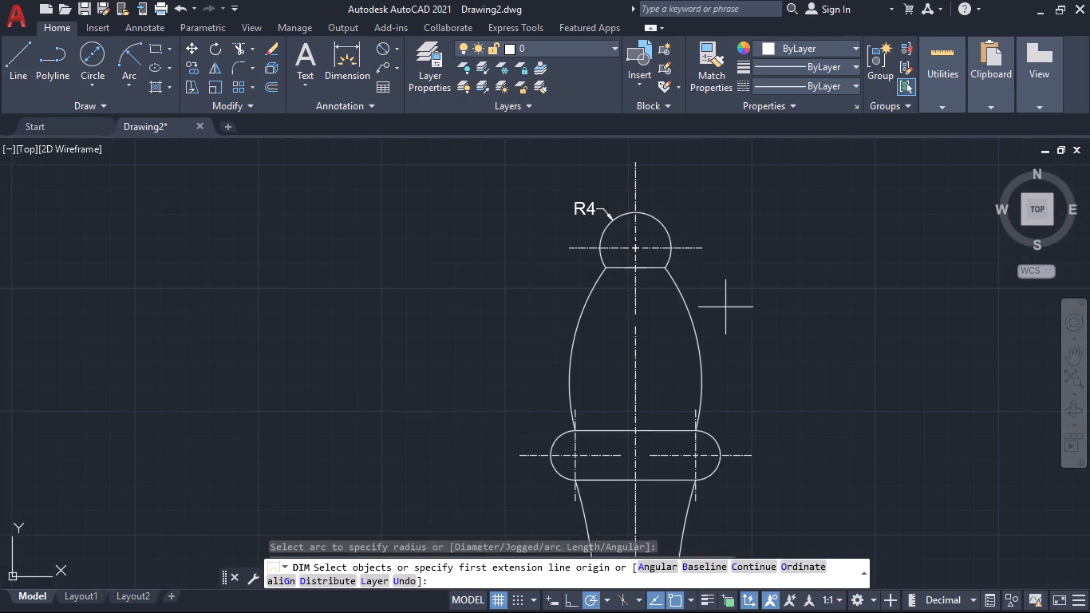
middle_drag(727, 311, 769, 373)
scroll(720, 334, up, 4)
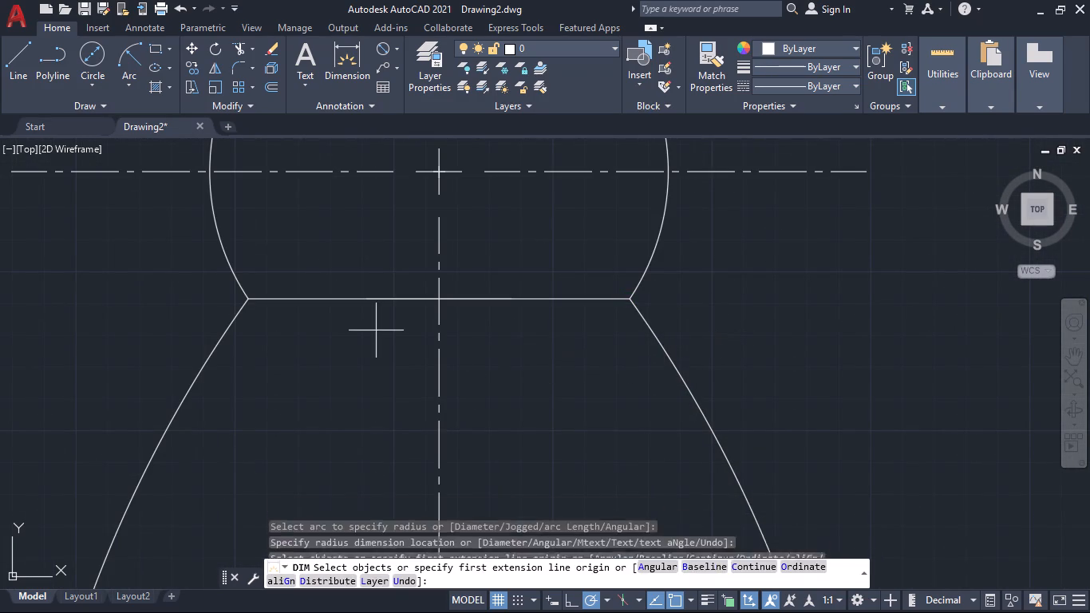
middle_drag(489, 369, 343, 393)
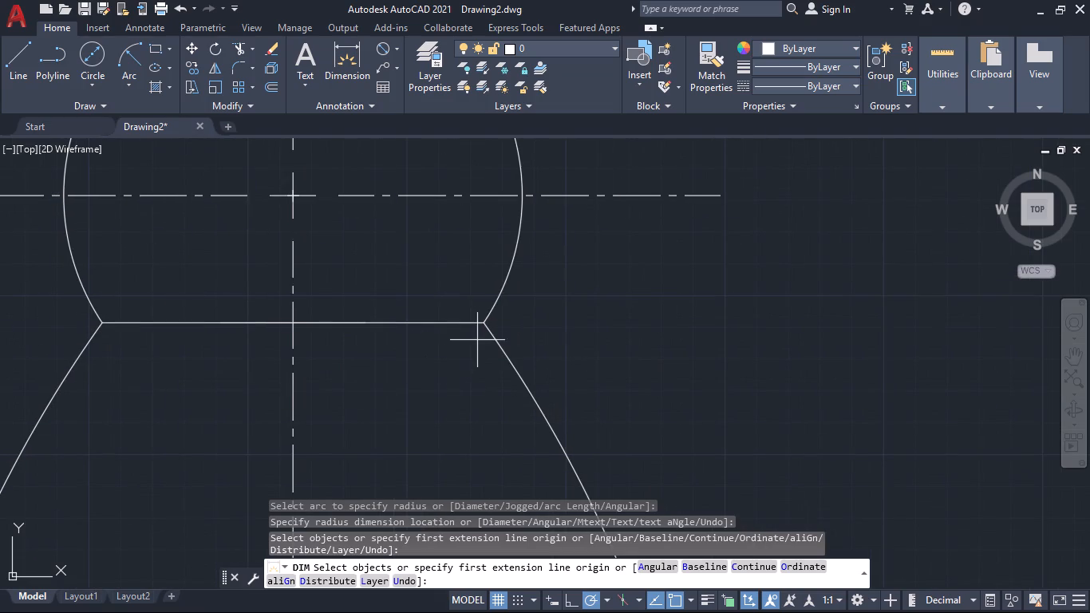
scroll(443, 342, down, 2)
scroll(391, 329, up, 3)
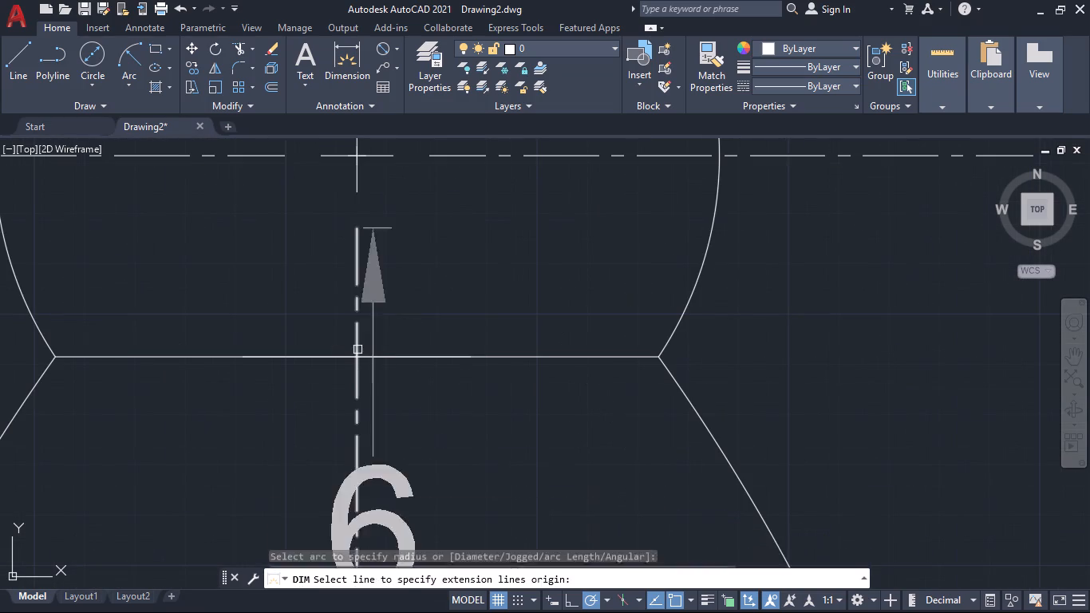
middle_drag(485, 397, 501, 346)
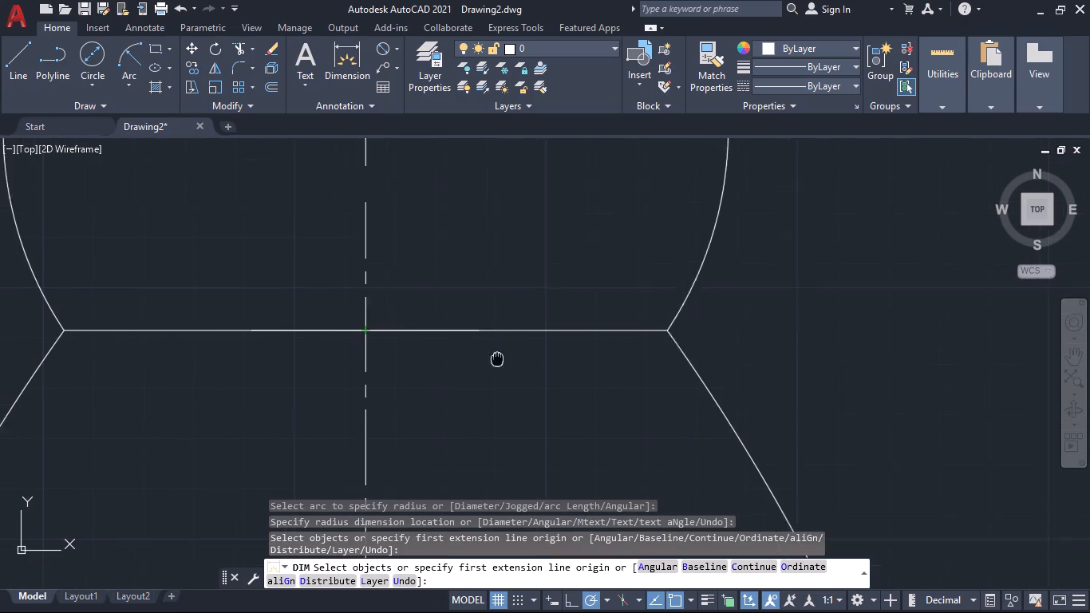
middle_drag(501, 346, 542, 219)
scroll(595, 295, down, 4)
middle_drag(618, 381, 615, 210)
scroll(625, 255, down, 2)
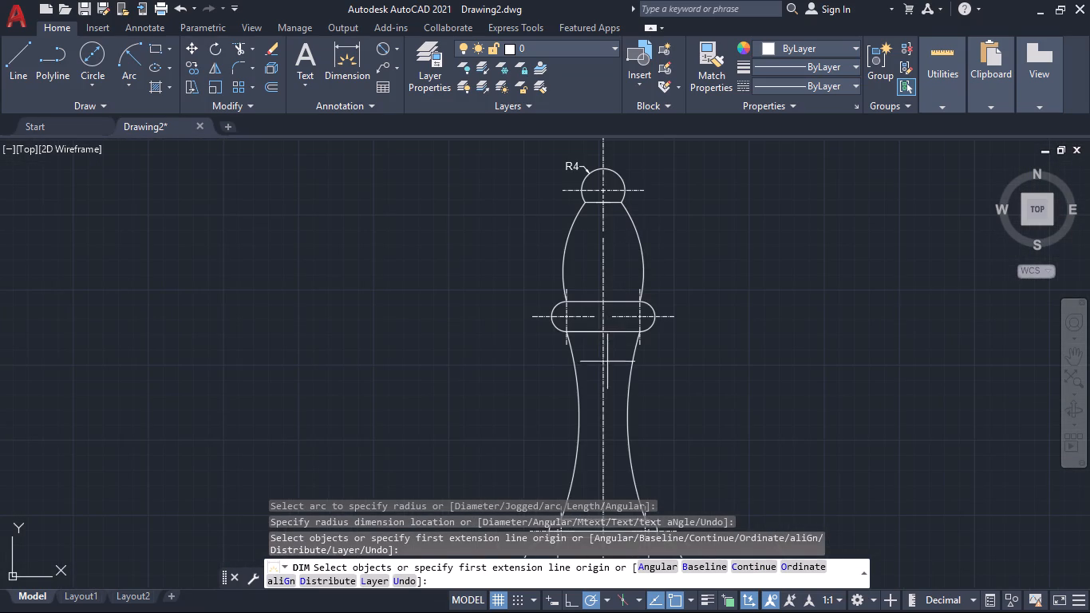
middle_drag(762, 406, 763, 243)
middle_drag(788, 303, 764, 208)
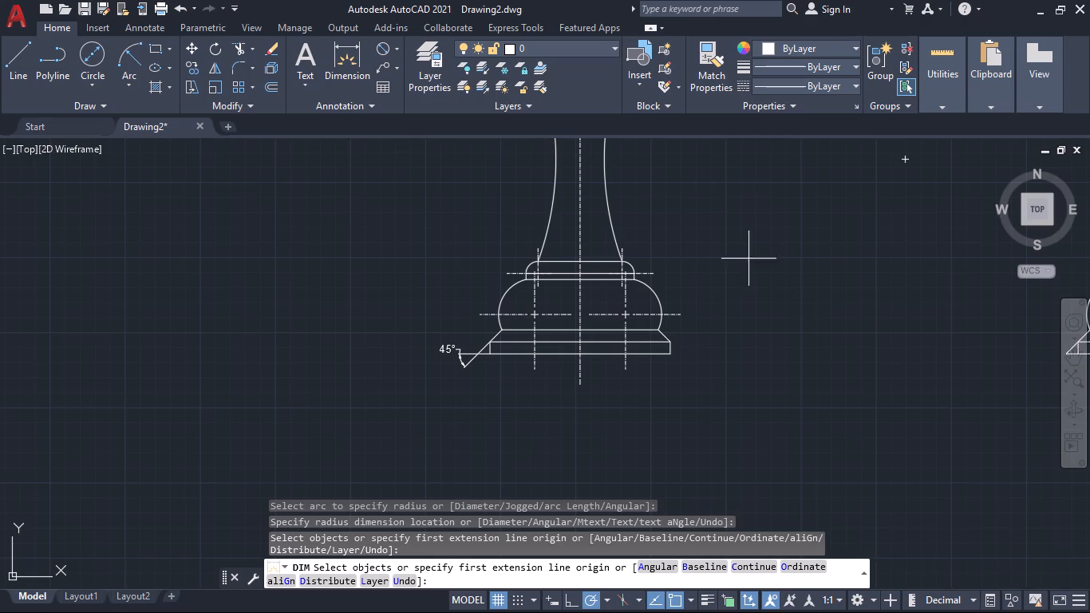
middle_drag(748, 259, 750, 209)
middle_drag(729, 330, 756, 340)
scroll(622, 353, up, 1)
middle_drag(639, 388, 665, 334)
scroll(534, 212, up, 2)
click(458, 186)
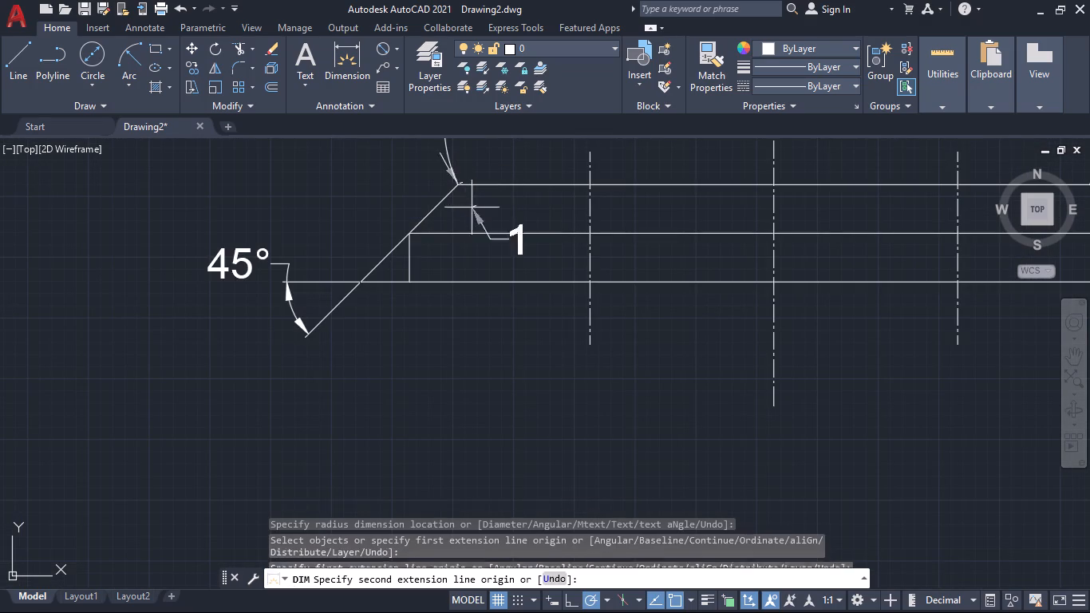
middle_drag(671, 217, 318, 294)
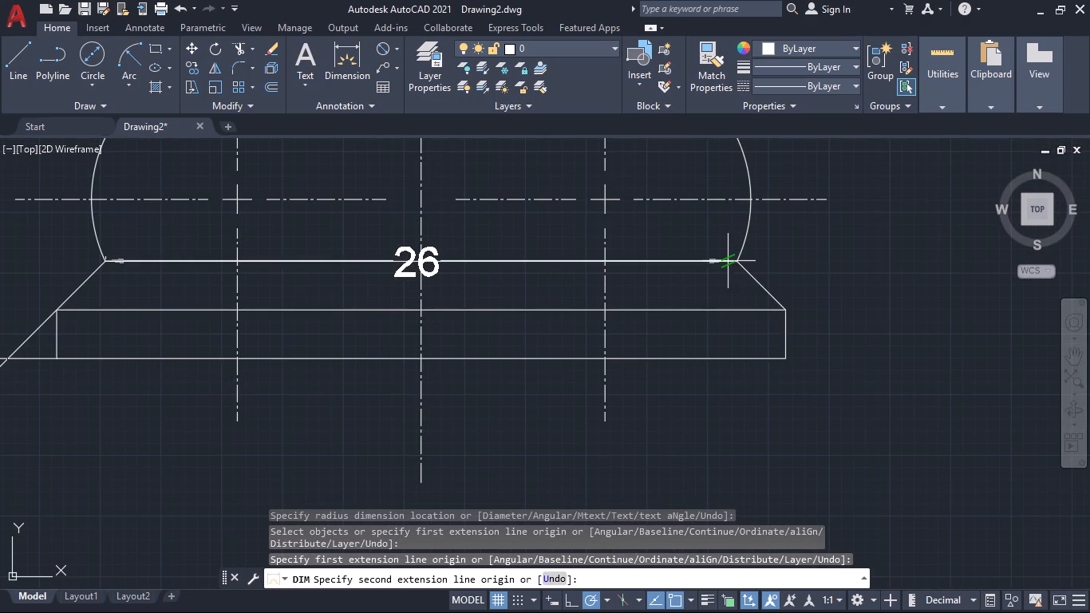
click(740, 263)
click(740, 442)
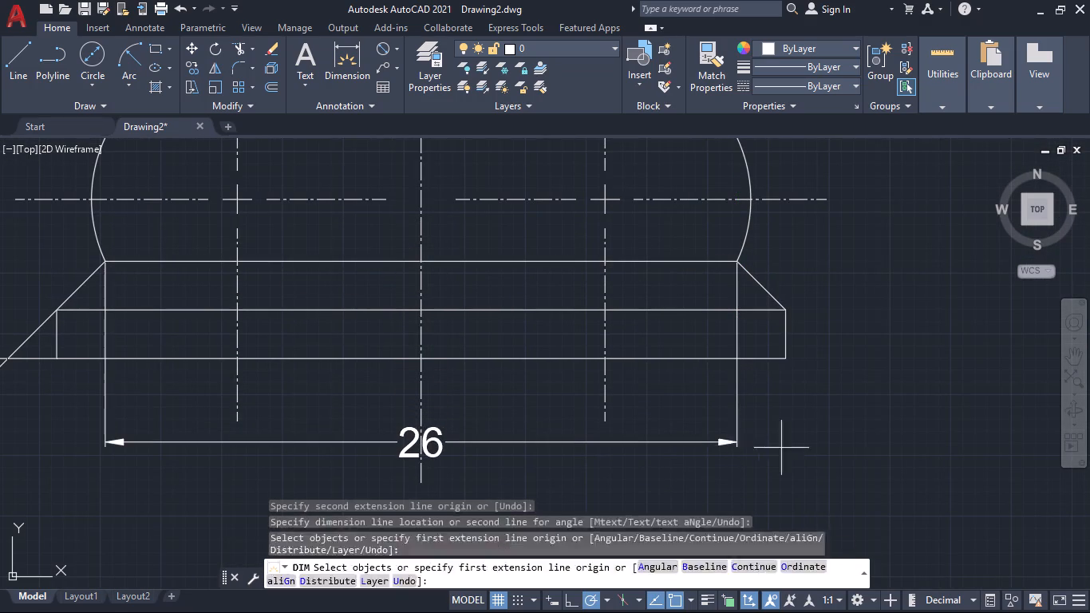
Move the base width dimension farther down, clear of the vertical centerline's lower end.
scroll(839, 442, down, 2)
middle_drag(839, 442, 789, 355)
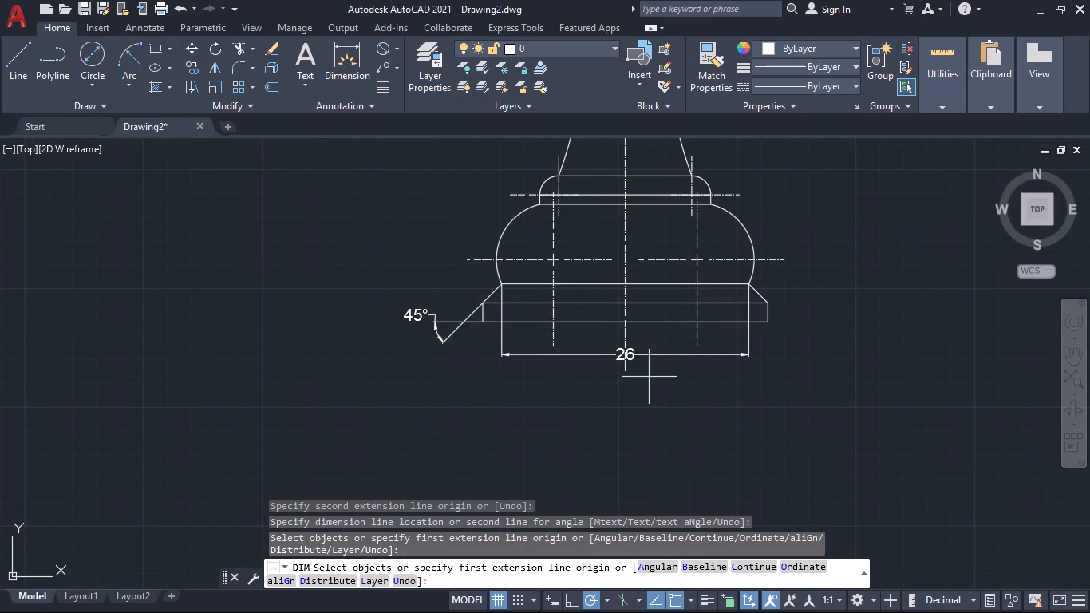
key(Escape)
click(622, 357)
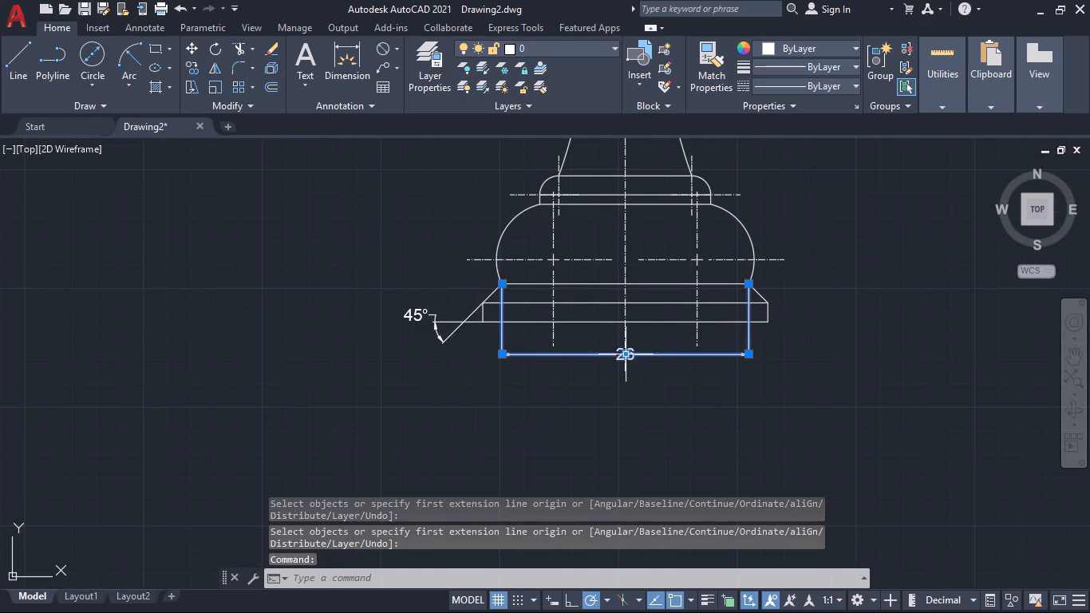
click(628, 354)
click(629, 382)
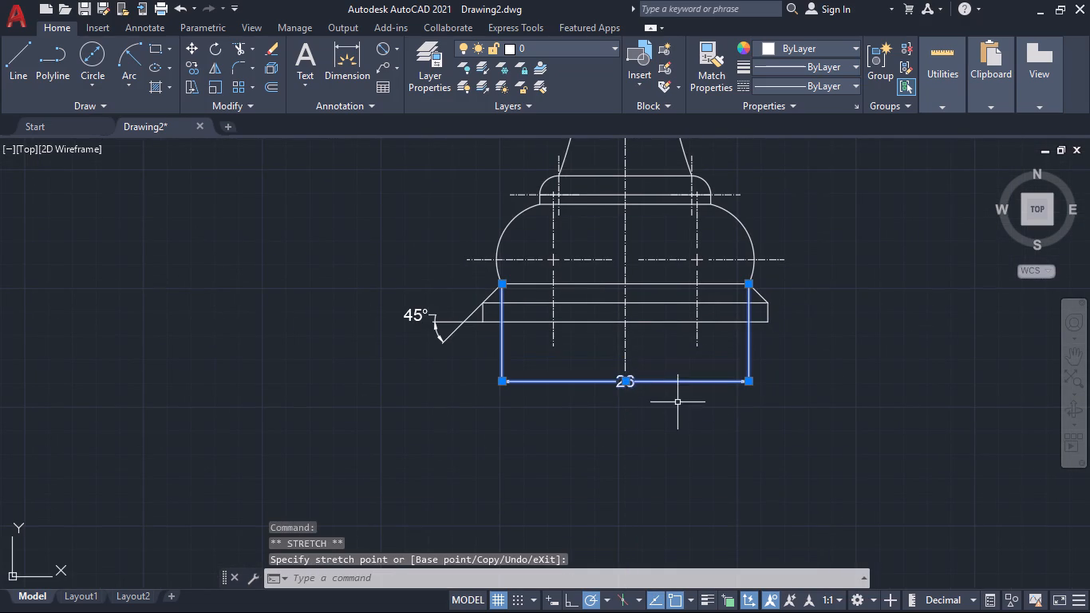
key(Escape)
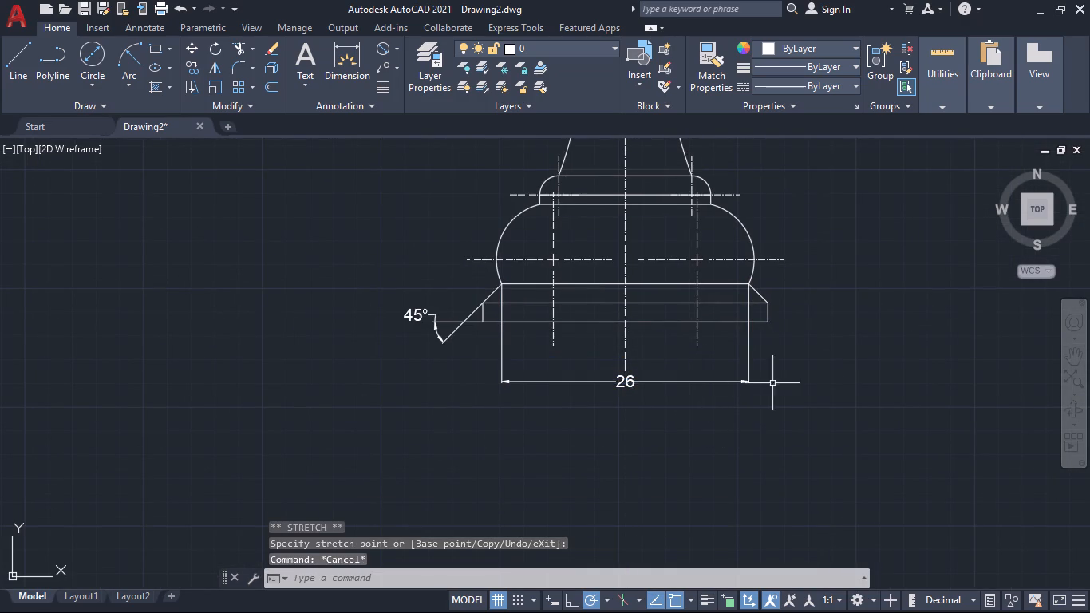
Create continuous vertical quick dimensions (QDIM) for the profile's right side geometry, placed between the profile and its duplicate.
scroll(776, 383, down, 2)
middle_drag(796, 383, 765, 415)
scroll(744, 379, up, 2)
scroll(765, 370, down, 1)
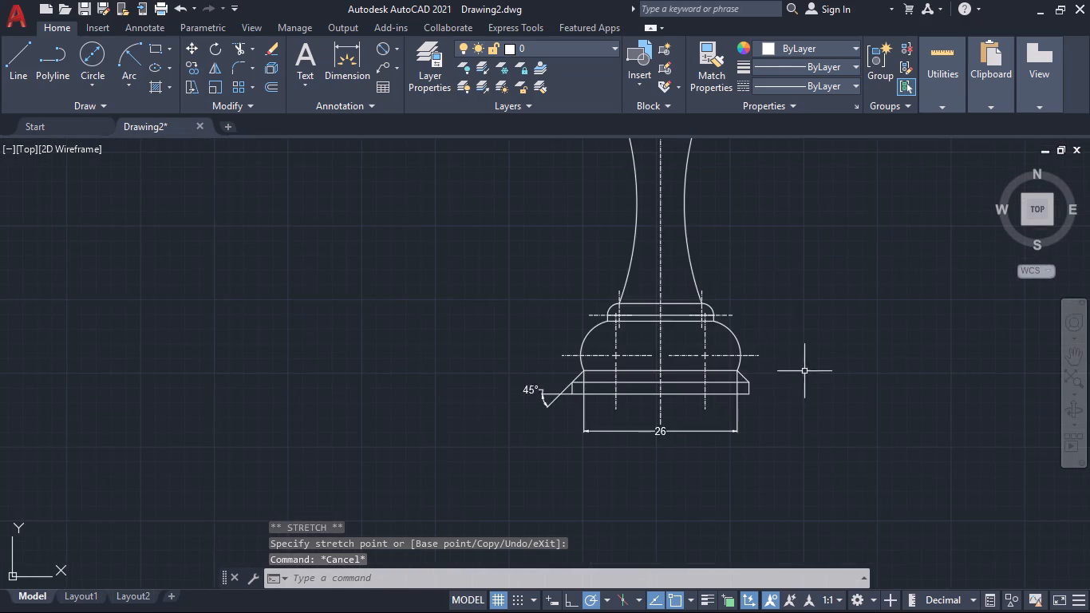
middle_drag(825, 367, 806, 463)
scroll(806, 458, down, 1)
text(QDIM)
key(Return)
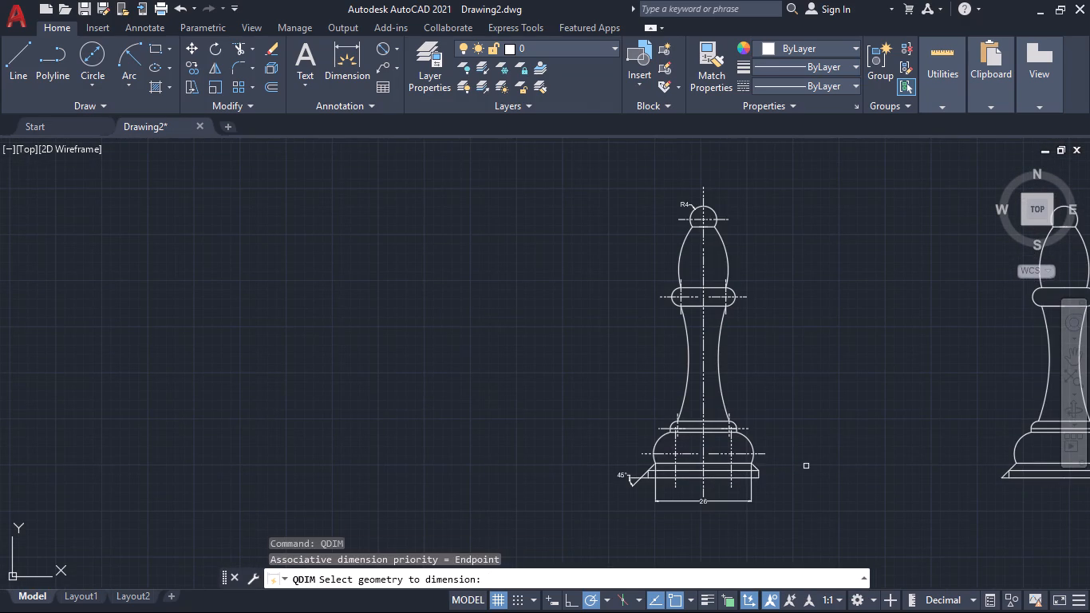
click(816, 532)
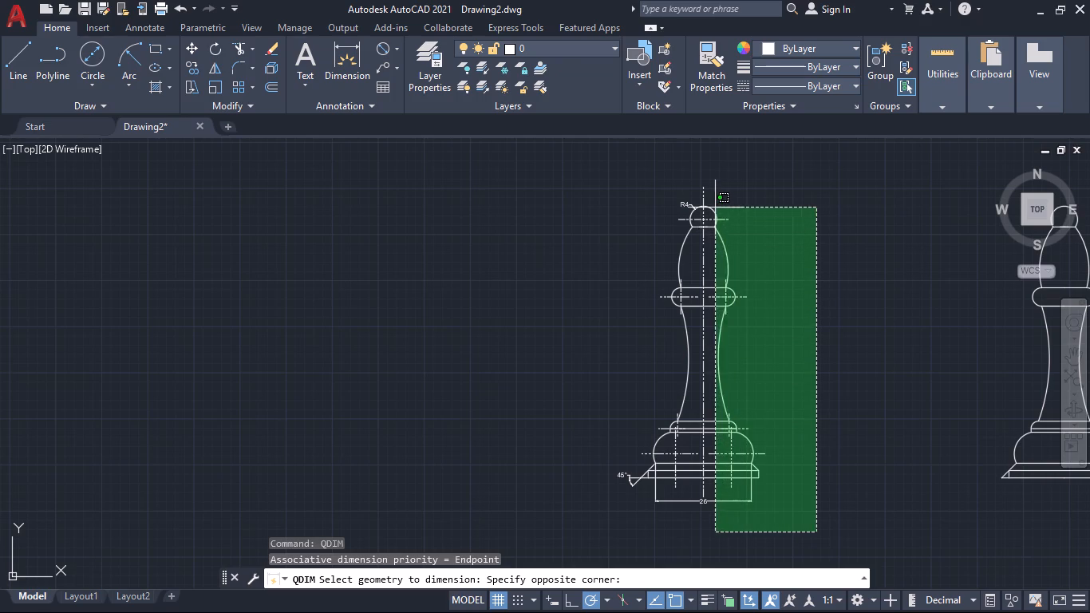
click(710, 184)
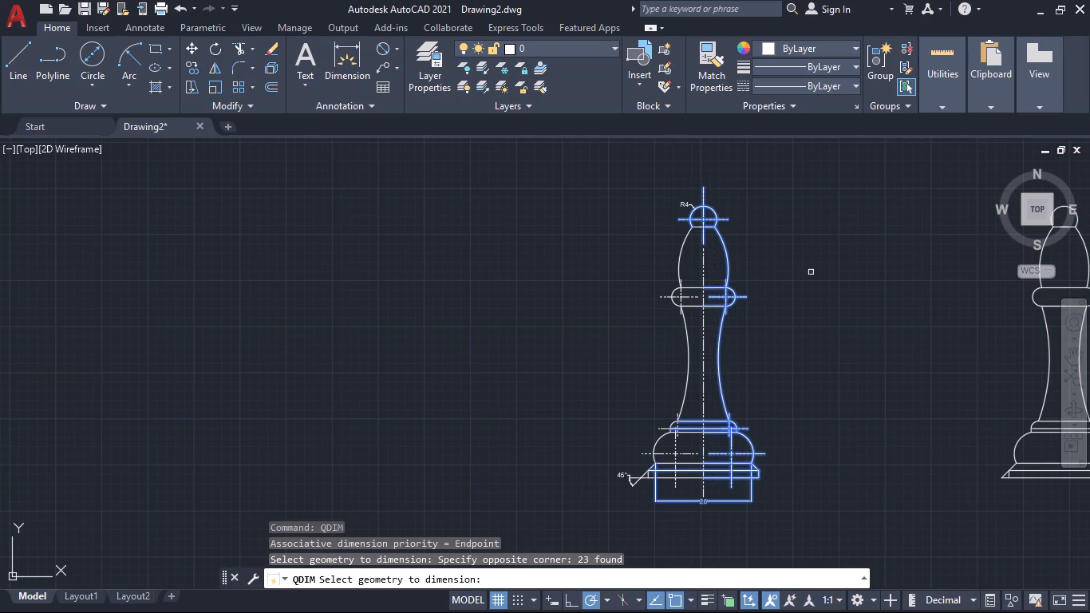
key(Return)
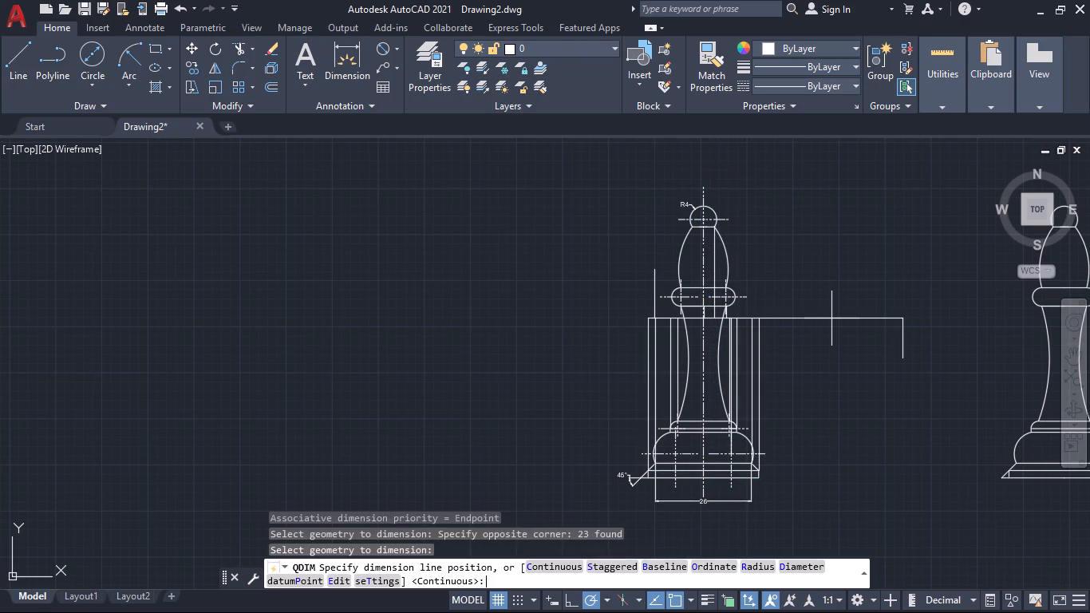
click(903, 358)
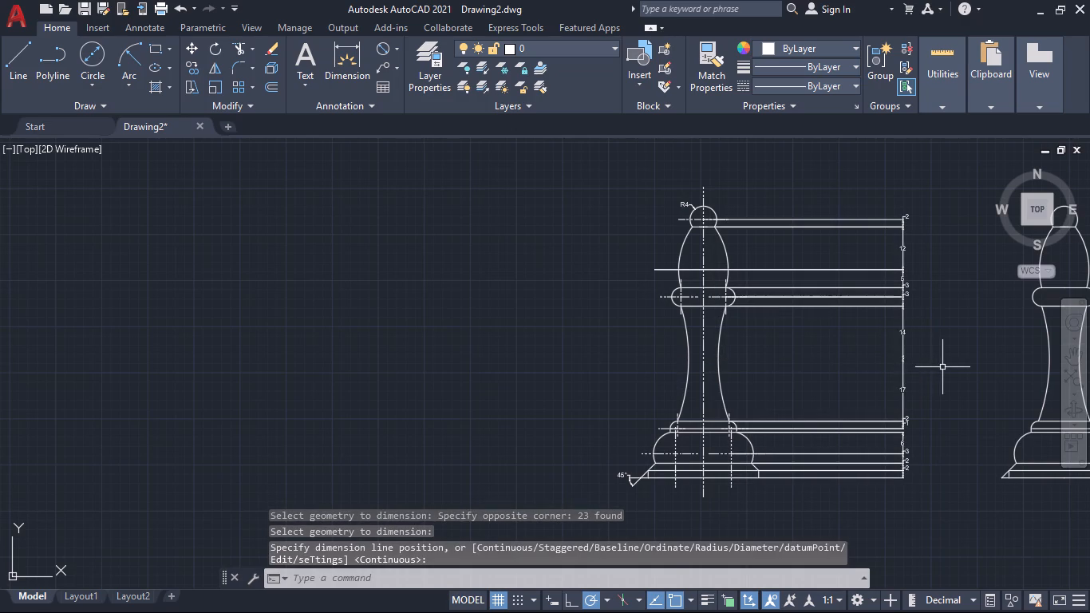
Examine the chain of vertical dimensions and its extension lines along the bishop profile.
scroll(942, 367, down, 1)
middle_drag(945, 370, 842, 394)
scroll(831, 389, up, 2)
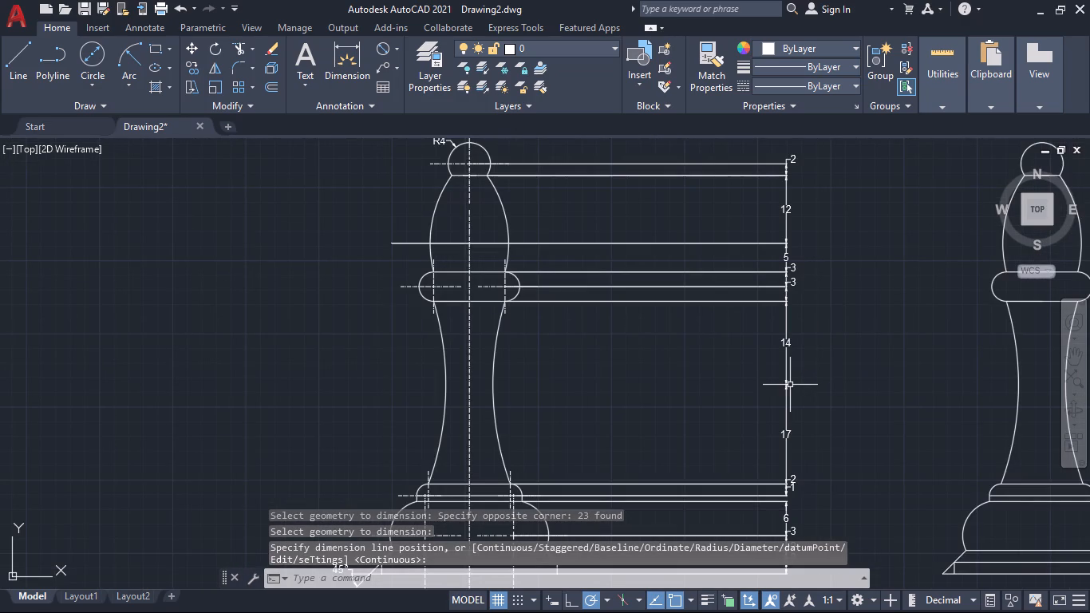
middle_drag(851, 358, 598, 334)
scroll(598, 331, down, 2)
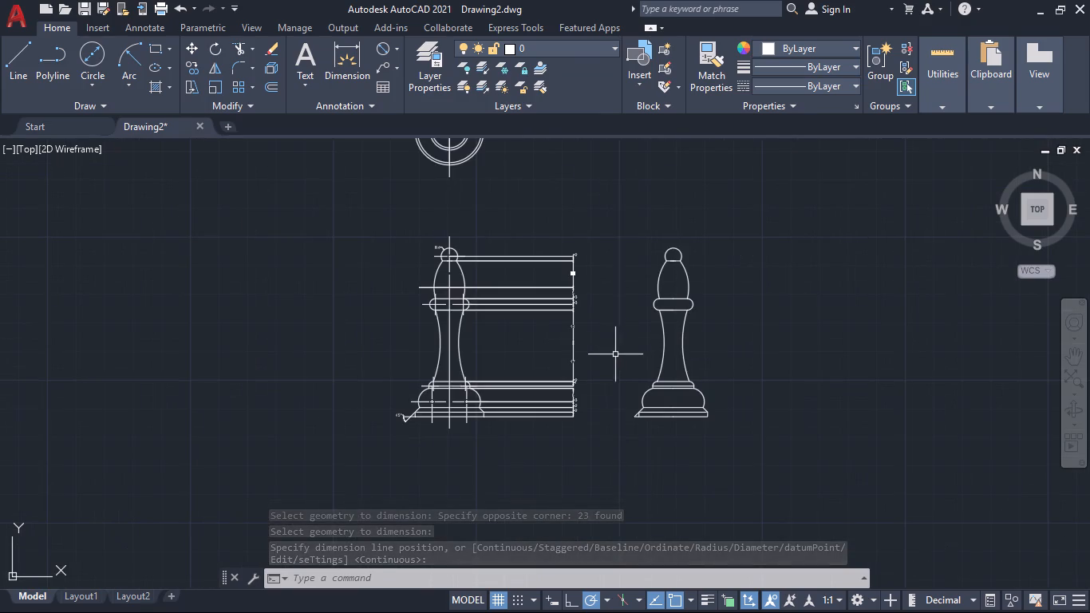
middle_drag(619, 357, 678, 367)
scroll(663, 342, up, 1)
middle_drag(670, 342, 719, 351)
scroll(640, 354, up, 2)
middle_drag(641, 351, 695, 369)
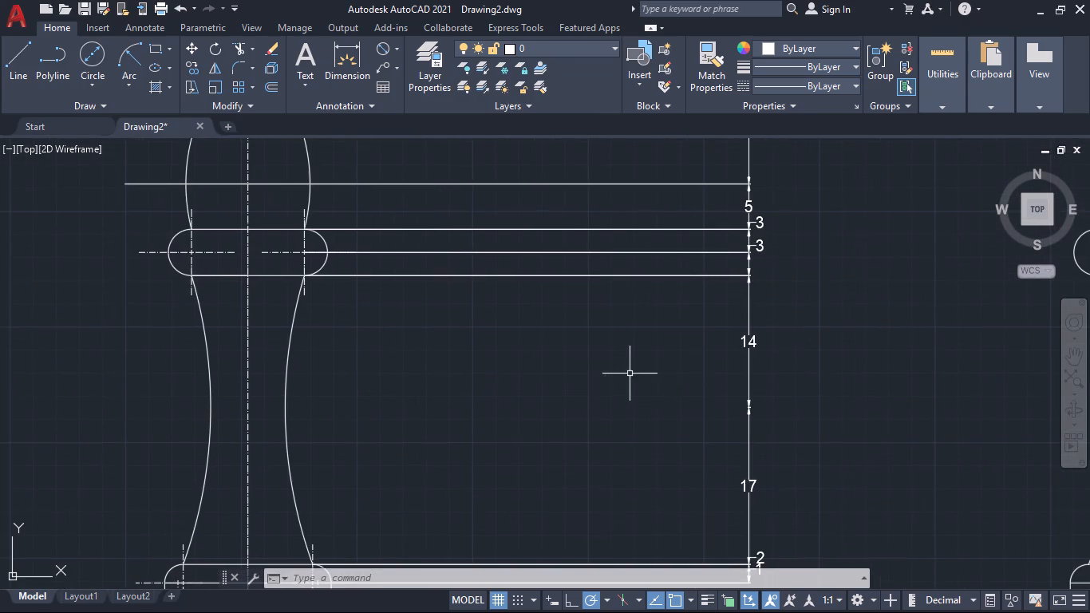
middle_drag(609, 376, 640, 444)
scroll(659, 424, down, 1)
middle_drag(618, 419, 656, 419)
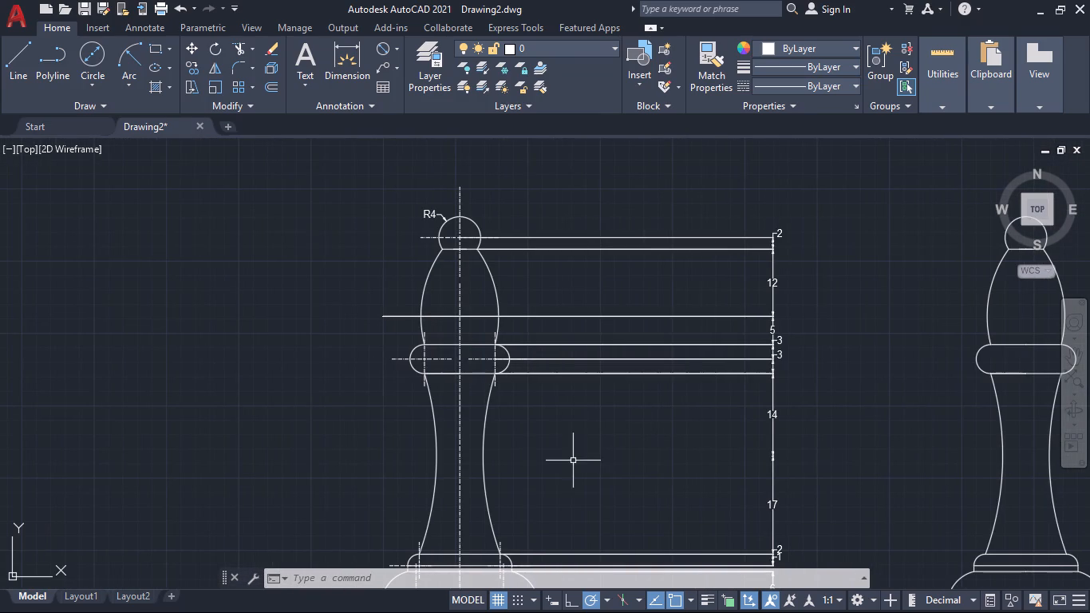
Add a radius dimension to the rounded left end of the collar, placing its text outside to the lower left.
middle_drag(359, 422, 417, 387)
scroll(417, 387, up, 1)
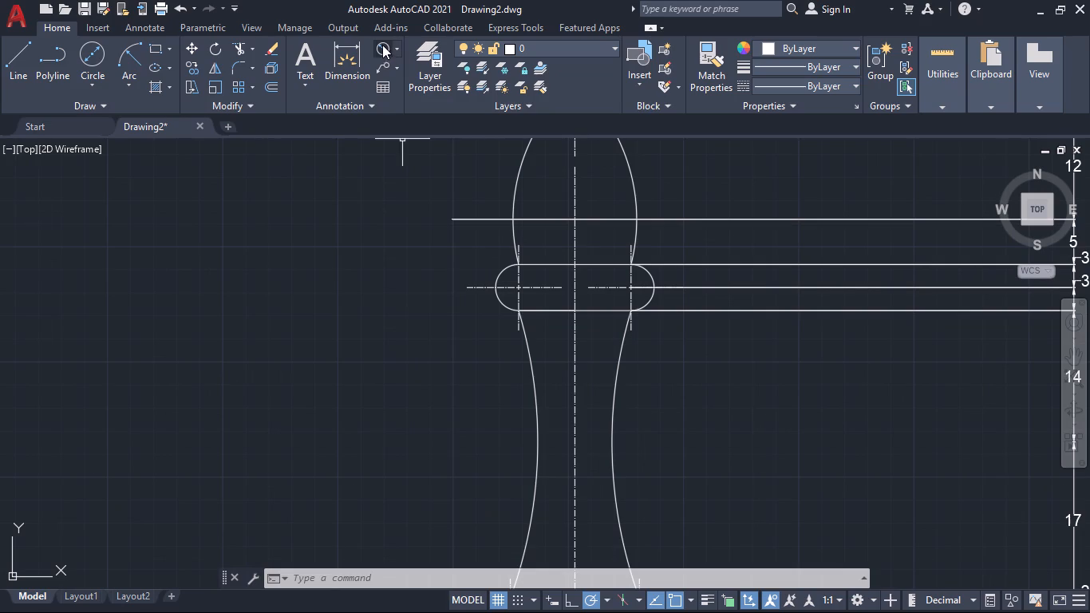
click(382, 45)
click(396, 49)
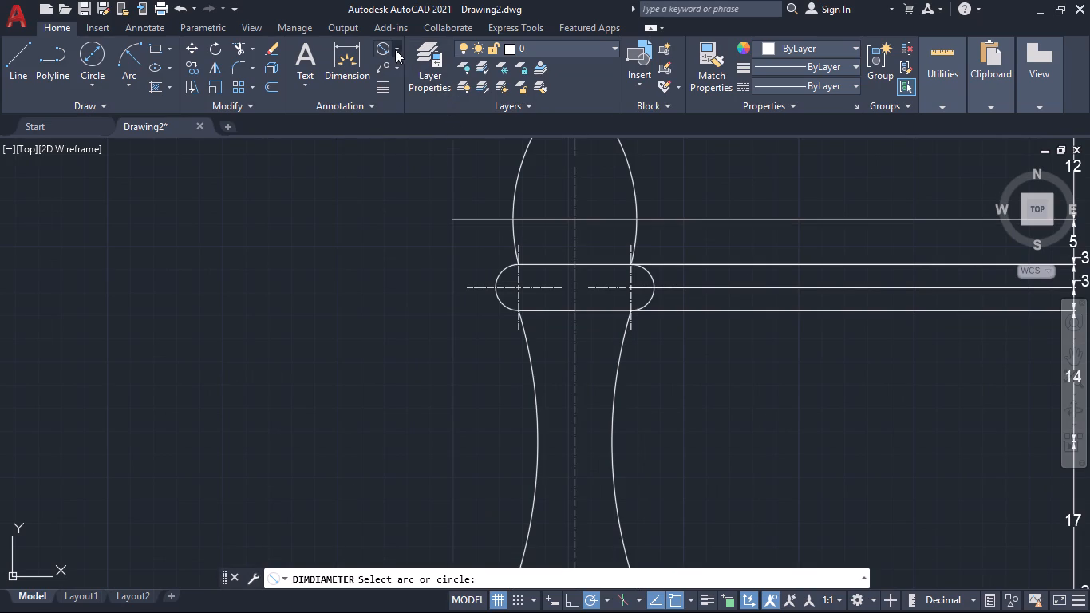
click(415, 204)
middle_drag(475, 374, 476, 419)
scroll(493, 347, up, 3)
click(500, 311)
click(454, 342)
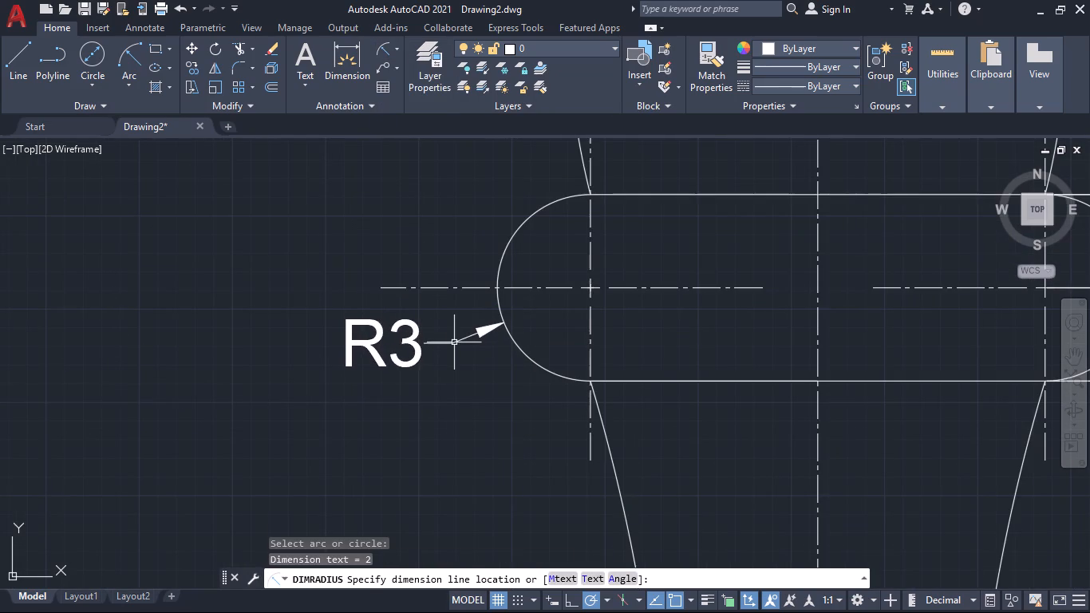
Add a radius dimension to the left arc of the bishop's head, placing its text outside to the upper left.
middle_drag(477, 427, 478, 455)
scroll(477, 450, down, 1)
middle_drag(499, 301, 496, 482)
scroll(509, 411, down, 1)
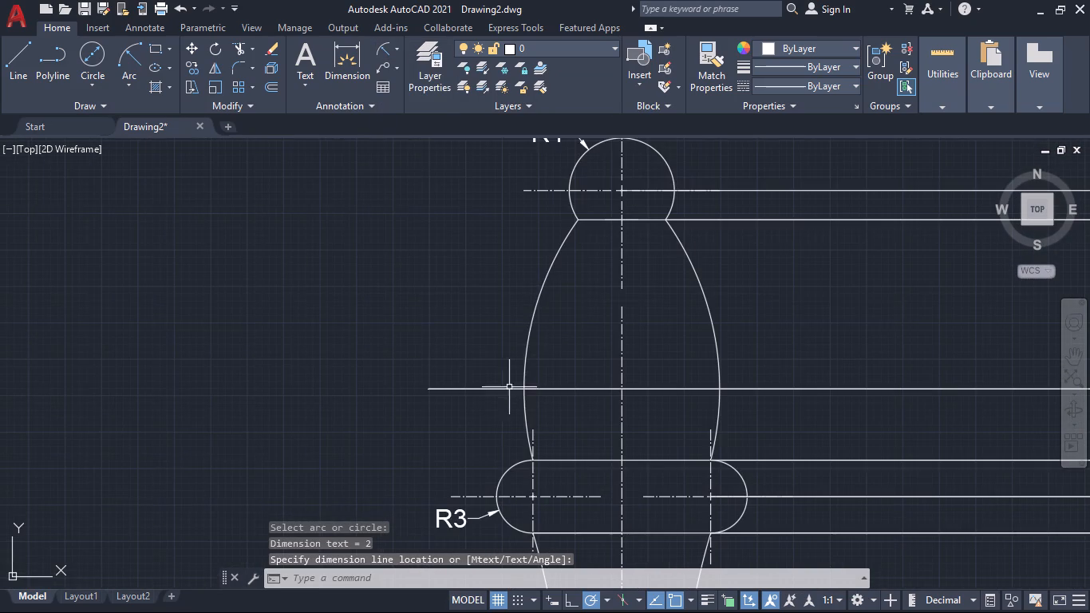
key(space)
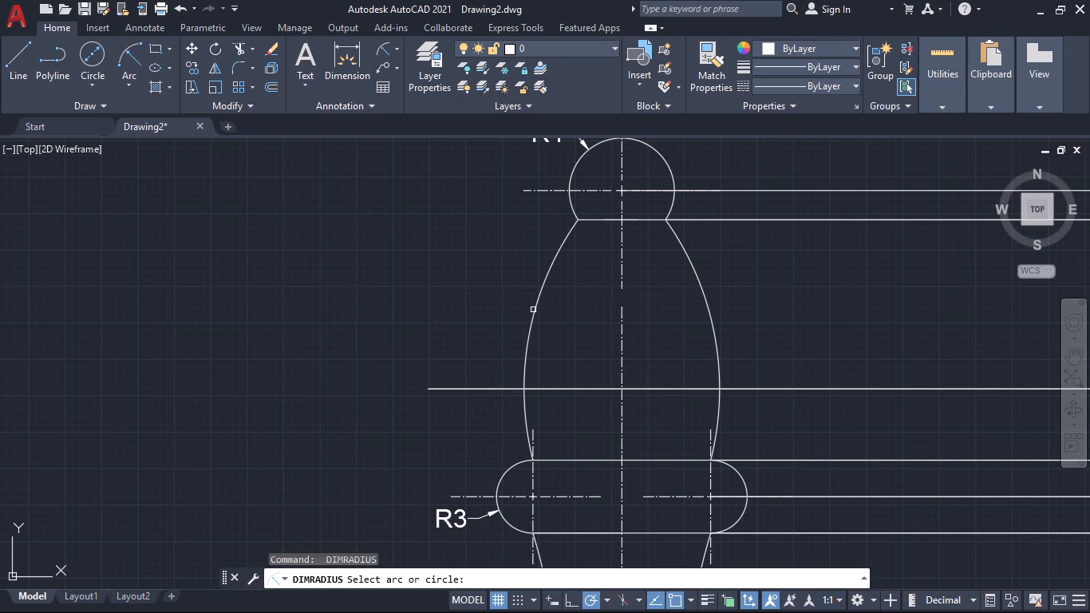
click(533, 310)
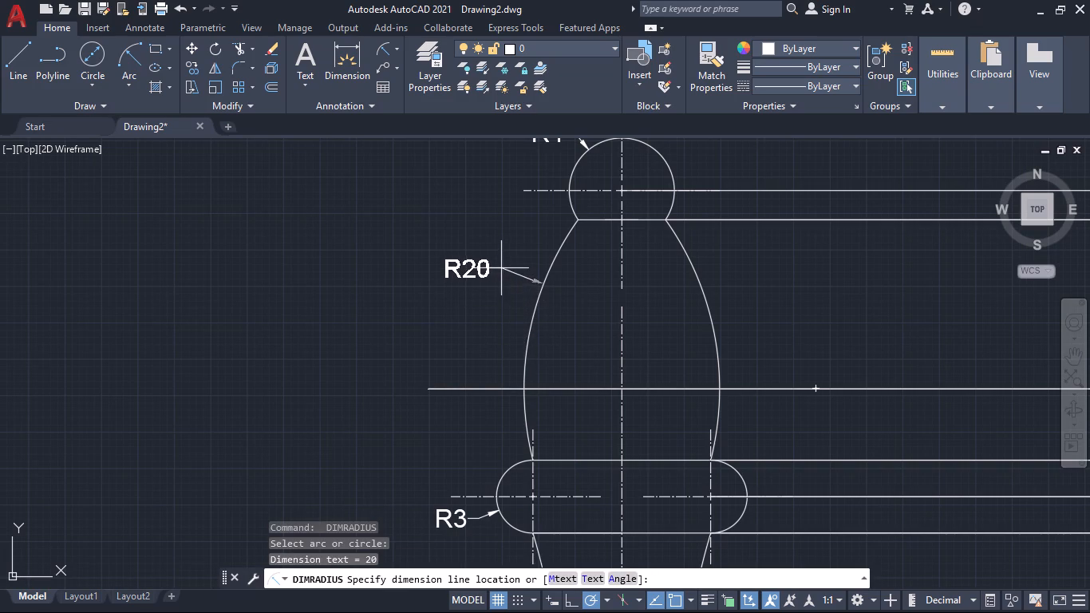
click(502, 264)
Add a radius dimension to the left concave arc of the stem below the collar, placing its text outside to the left.
scroll(502, 318, down, 2)
middle_drag(500, 323, 496, 286)
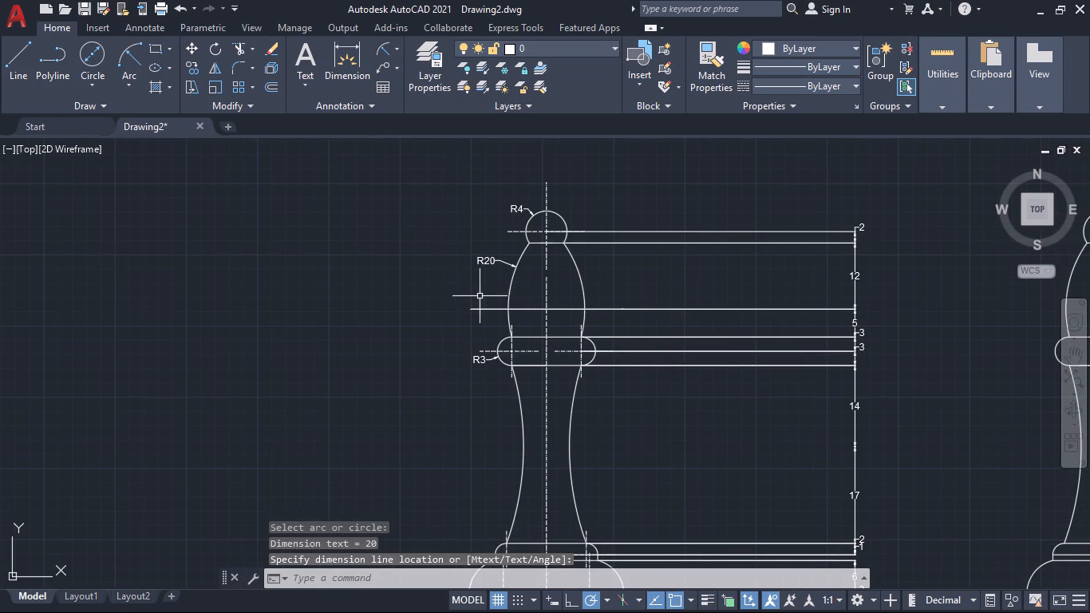
key(space)
middle_drag(495, 411, 515, 315)
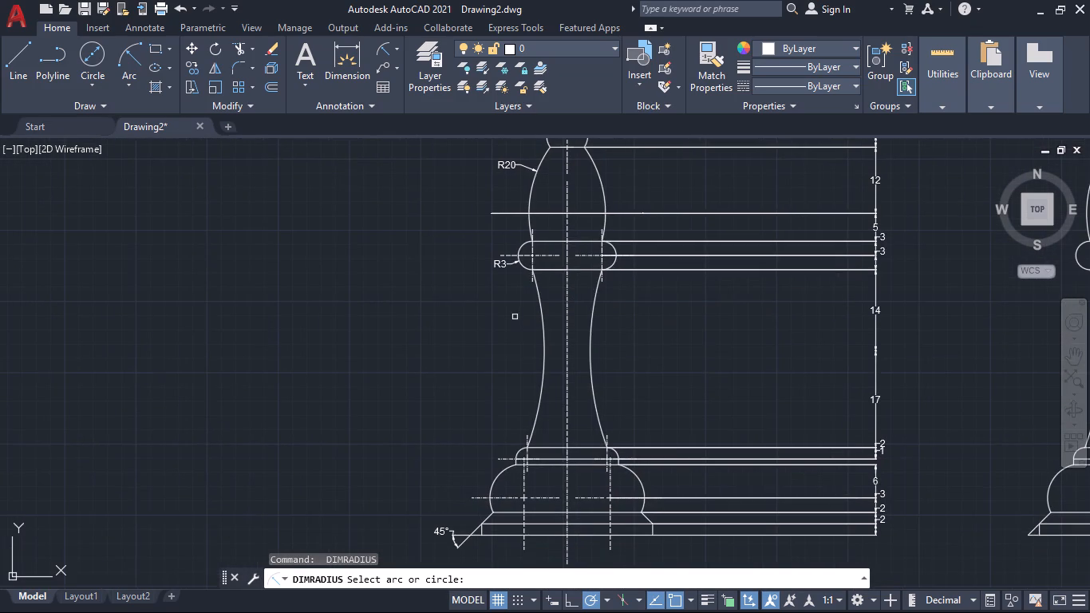
scroll(507, 348, up, 3)
middle_drag(533, 317, 524, 536)
scroll(512, 467, down, 1)
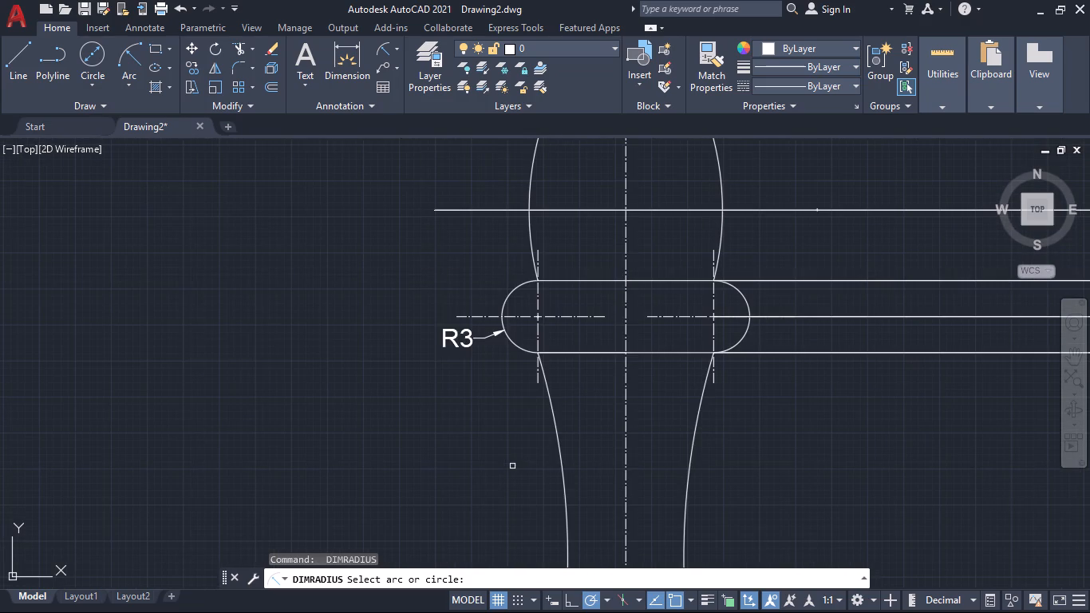
middle_drag(506, 449, 511, 469)
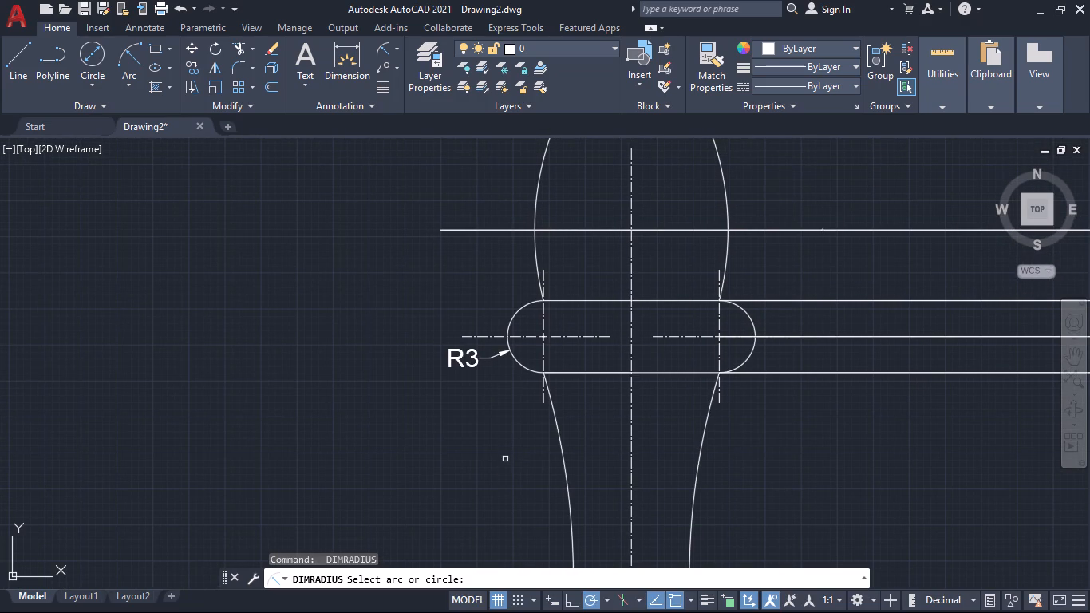
middle_drag(504, 469, 492, 451)
middle_drag(530, 504, 485, 400)
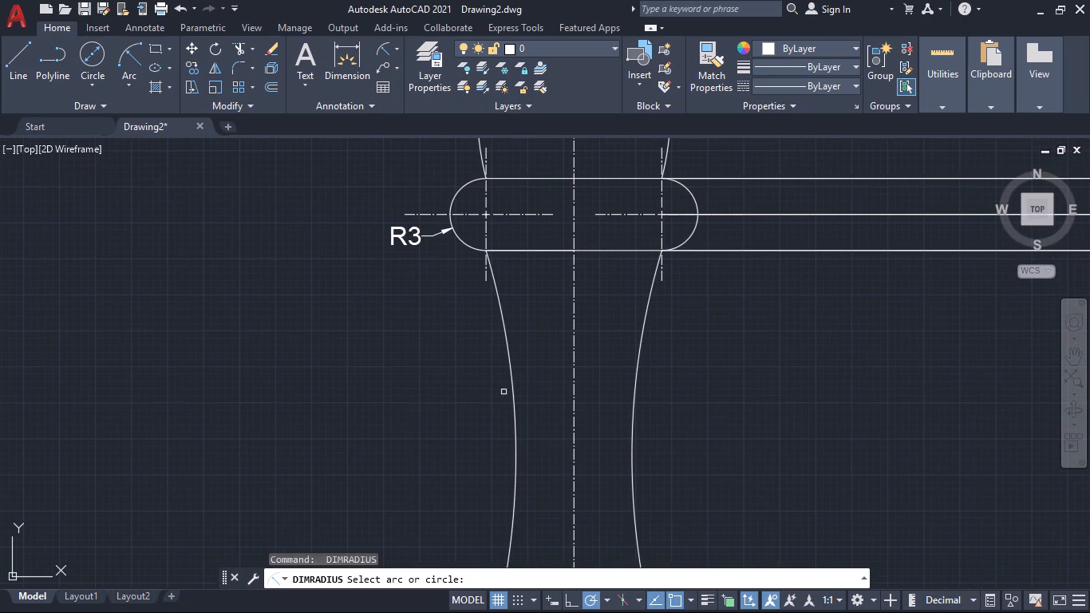
click(511, 379)
click(429, 413)
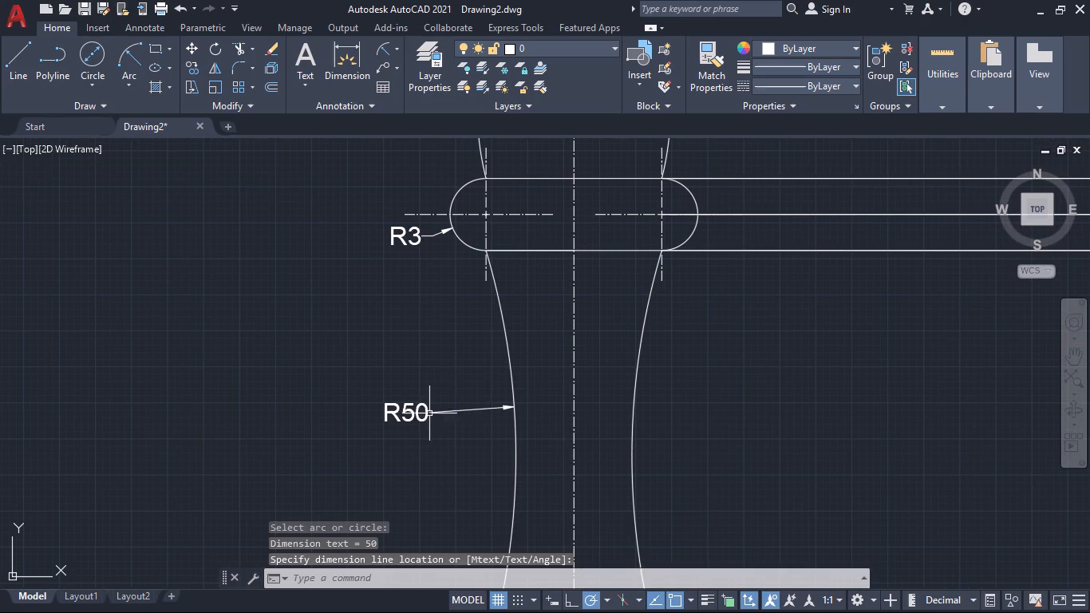
Add a radius dimension to the small left rounded corner at the stem's foot, placing its text outside to the upper left.
middle_drag(436, 457, 487, 316)
scroll(491, 357, down, 2)
middle_drag(475, 390, 535, 329)
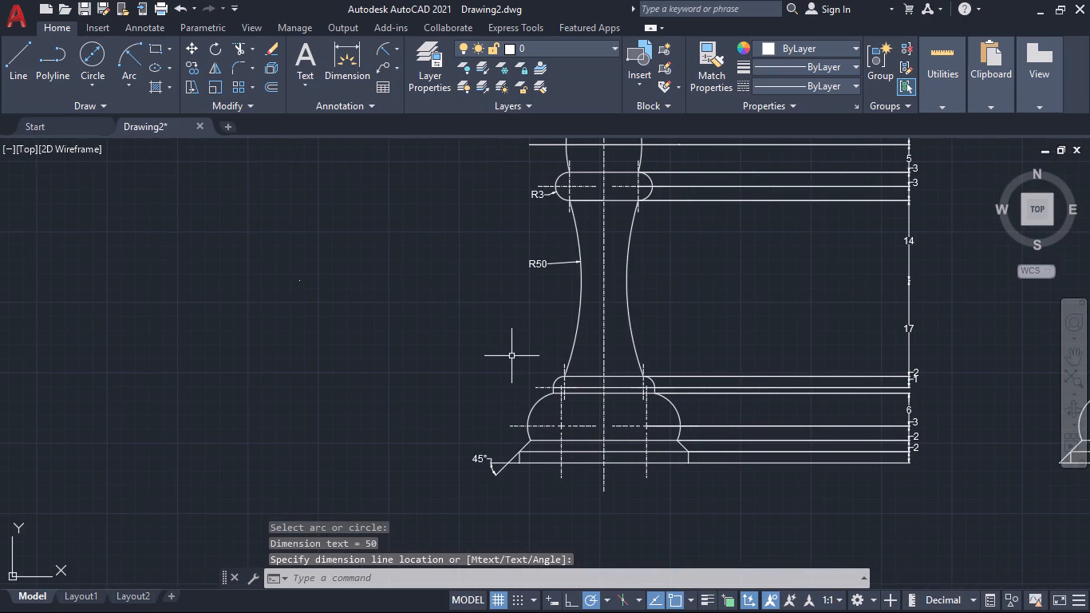
middle_drag(508, 373, 505, 342)
key(space)
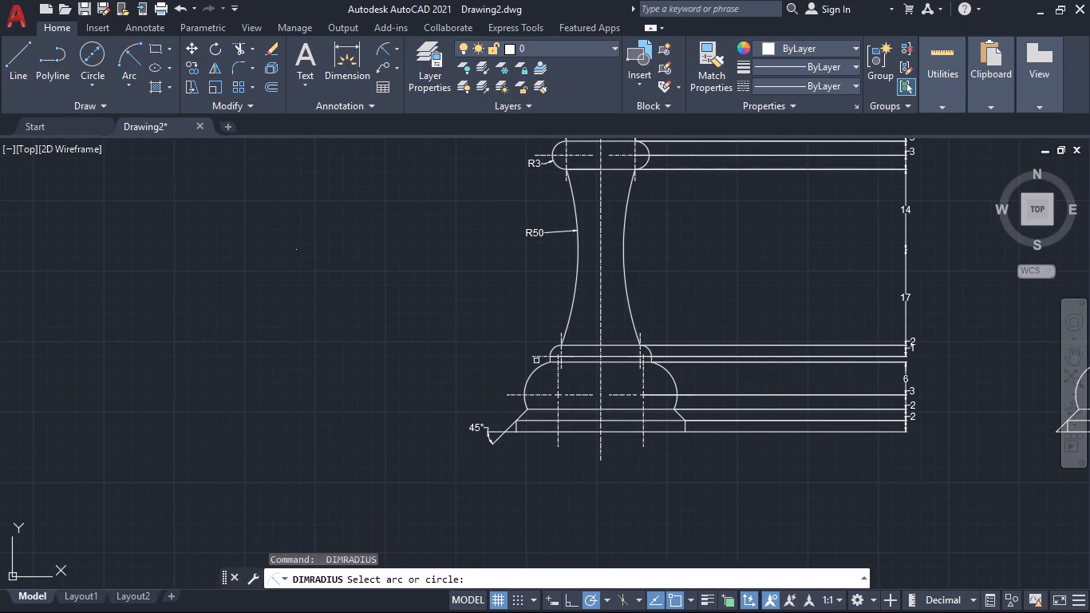
scroll(536, 360, up, 2)
click(573, 330)
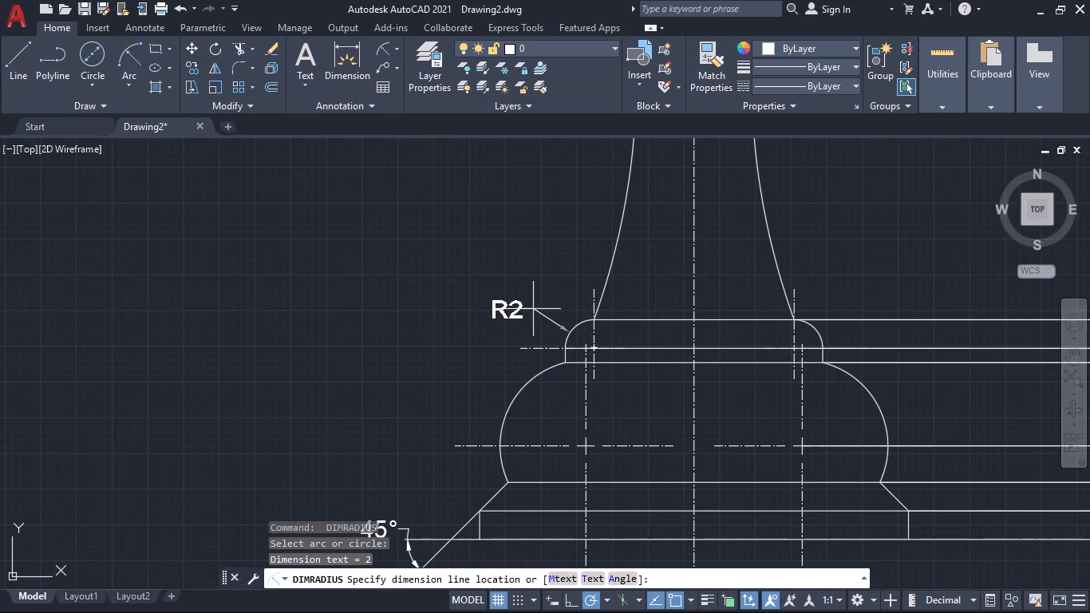
click(535, 305)
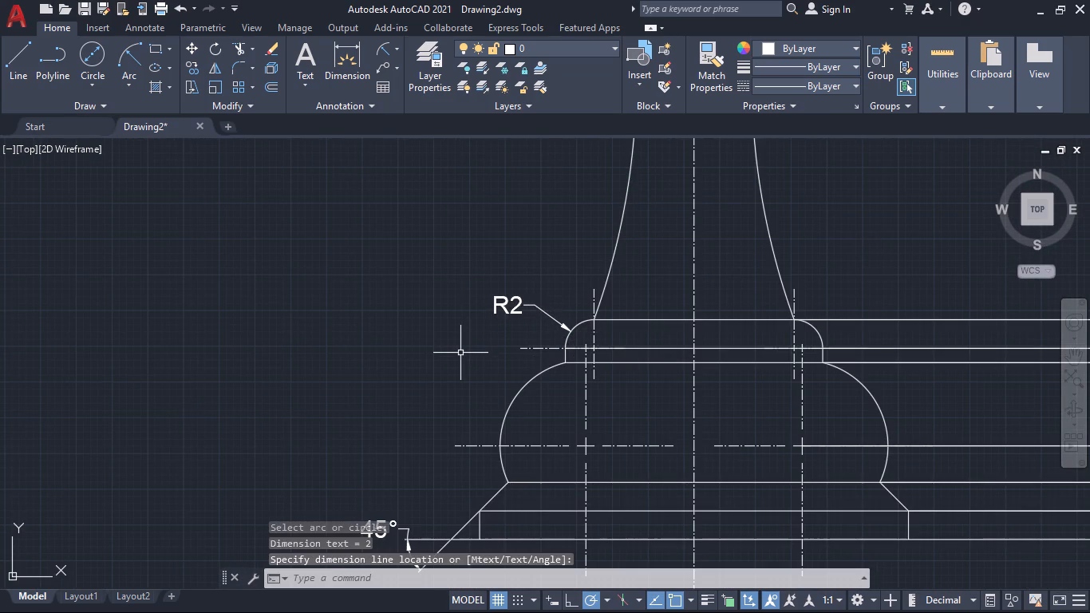
Add a radius dimension to the large left arc of the bulged base section, placing its text outside to the upper left.
key(space)
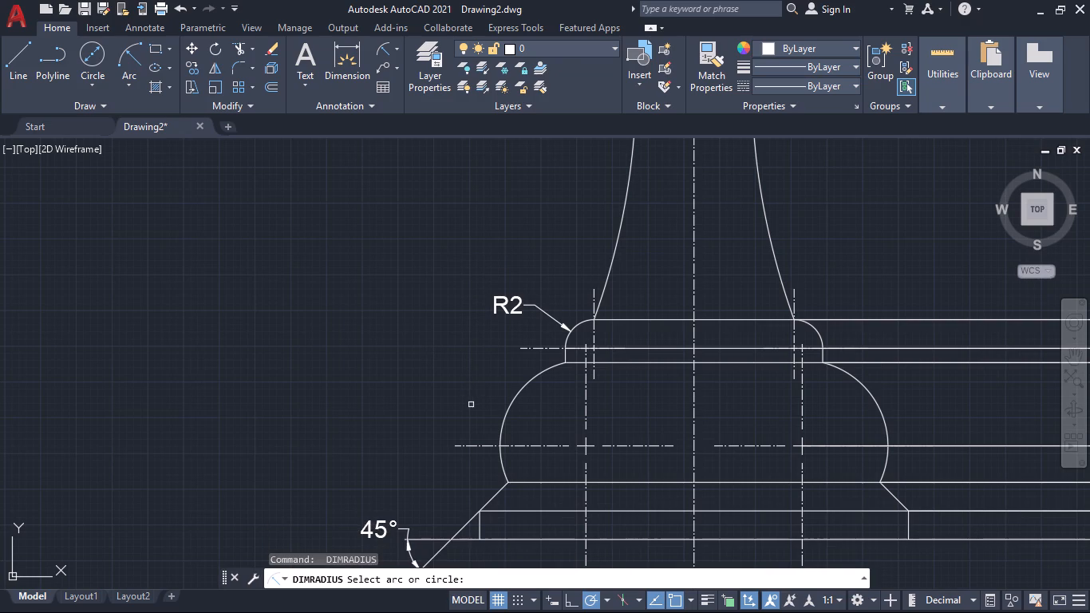
click(507, 412)
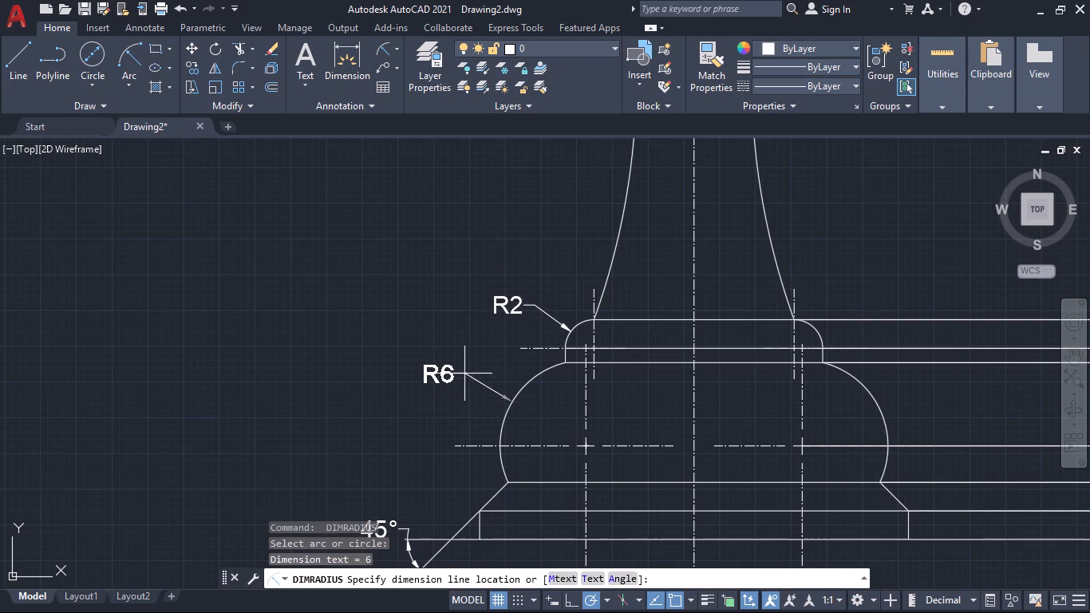
click(464, 374)
Dimension the full width of the base between its bottom corners, placing the dimension well below the vertical centerline's lower end.
scroll(458, 393, down, 2)
middle_drag(443, 409, 405, 429)
middle_drag(397, 440, 360, 376)
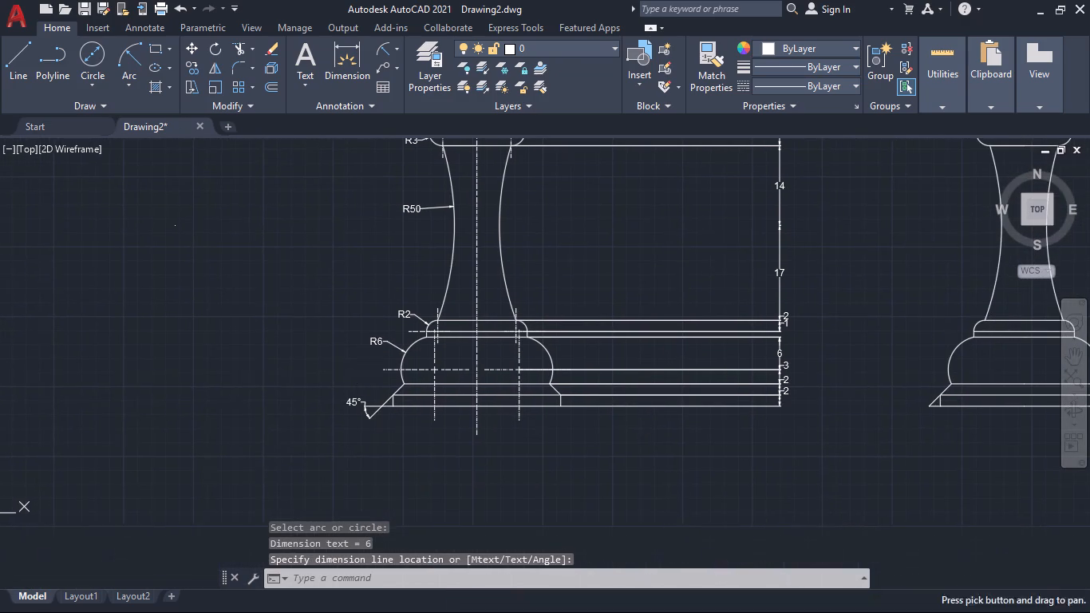
scroll(342, 366, down, 2)
middle_drag(333, 352, 330, 366)
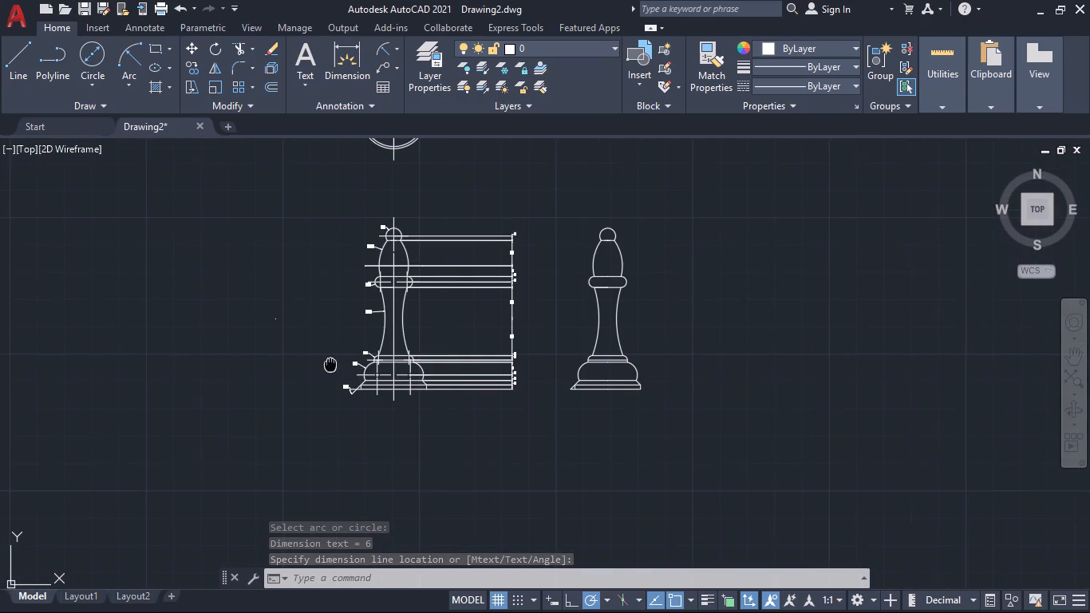
middle_drag(330, 366, 327, 382)
scroll(322, 365, up, 2)
middle_drag(330, 376, 290, 326)
scroll(292, 328, up, 1)
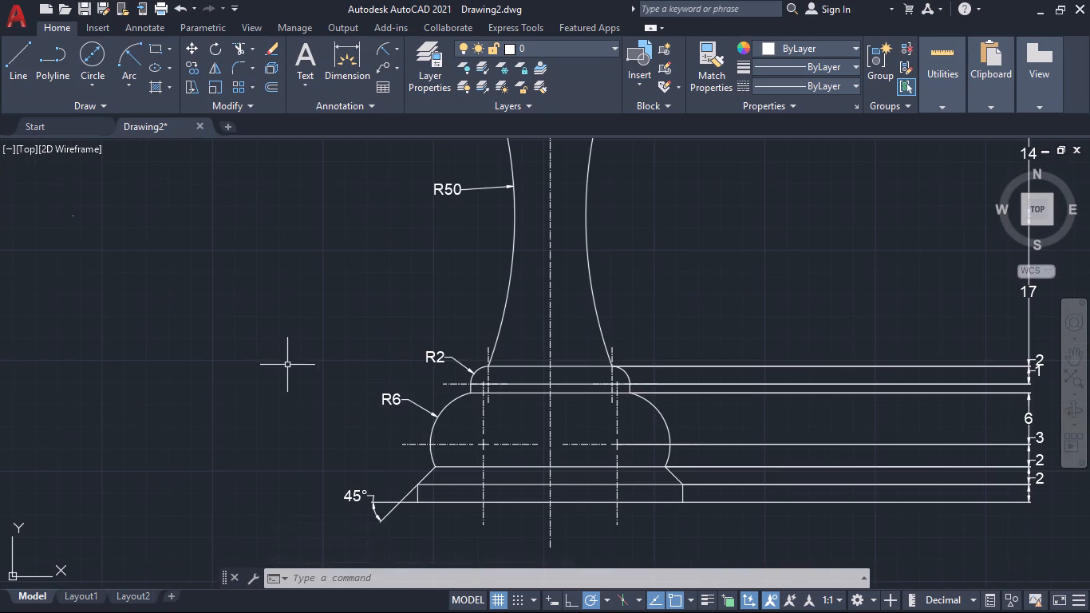
middle_drag(298, 370, 278, 321)
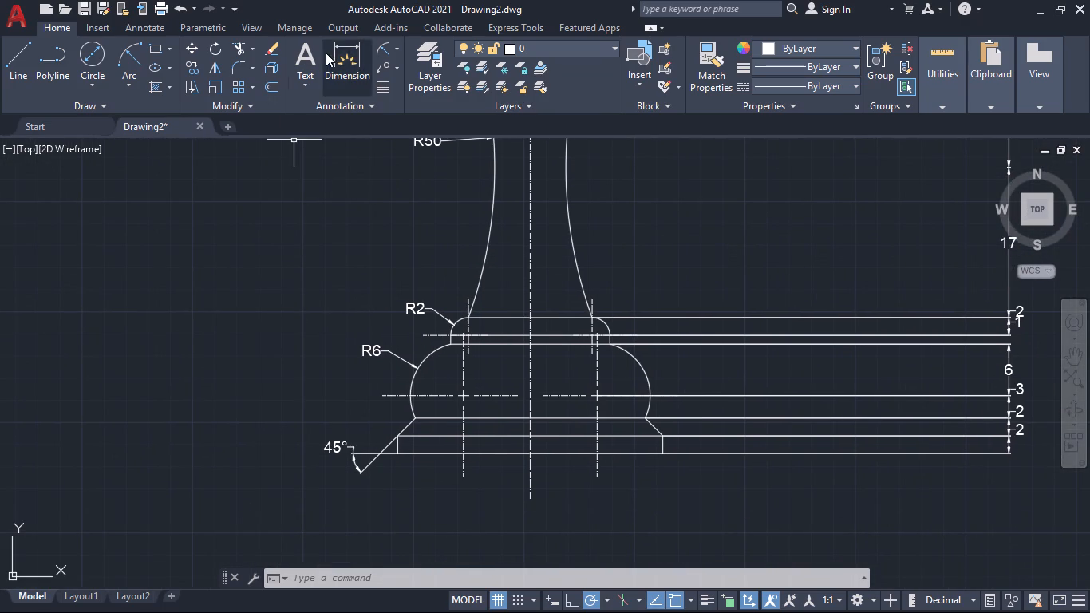
click(342, 47)
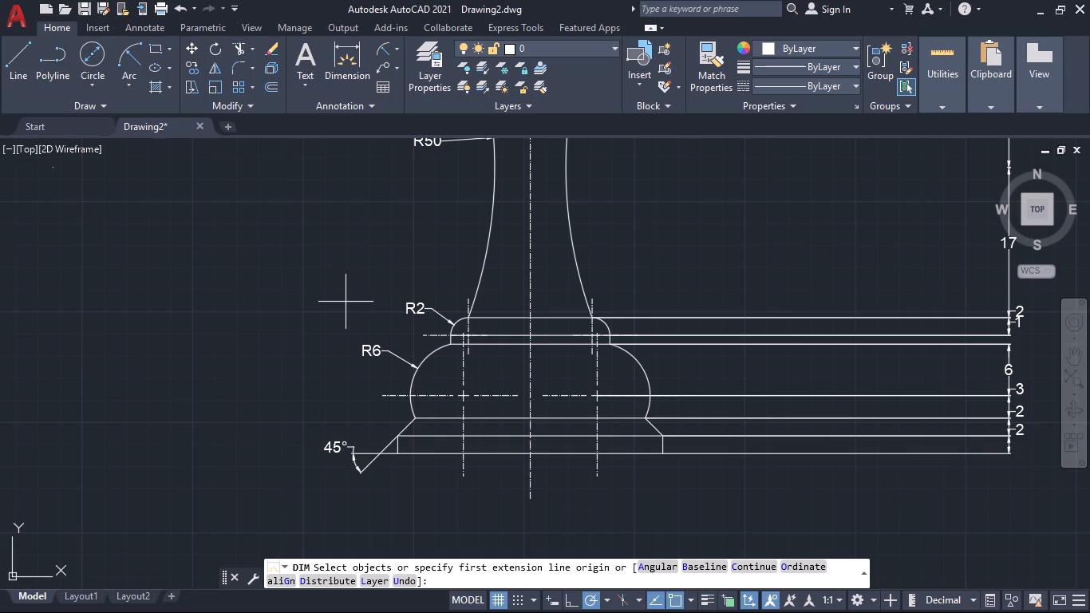
click(396, 456)
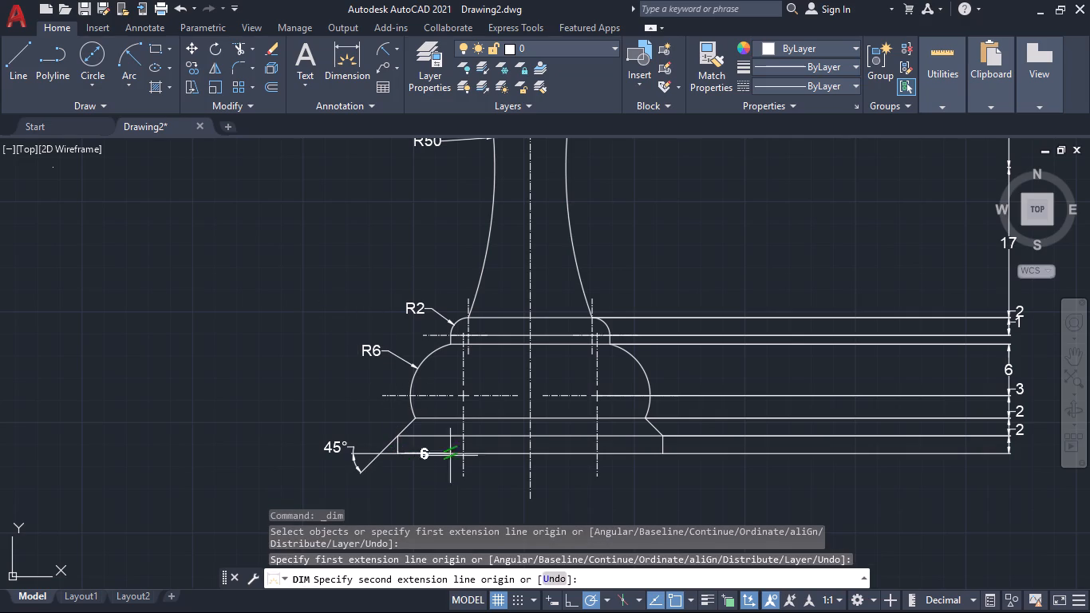
click(664, 451)
middle_drag(661, 496, 658, 372)
scroll(658, 372, up, 1)
click(665, 451)
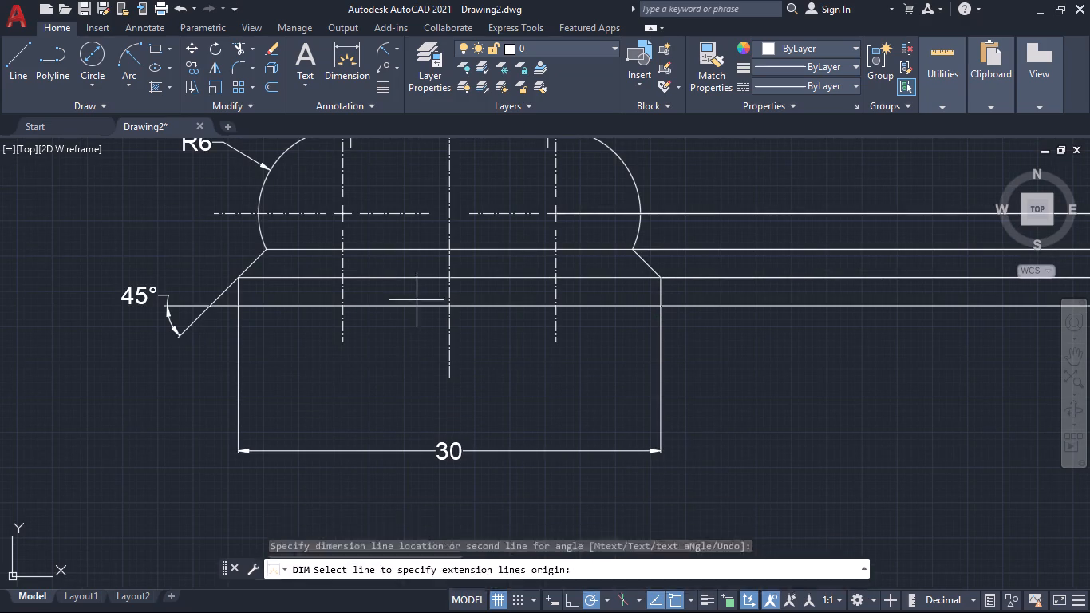
Dimension the width across the top of the base's sloped edges, placing it between the base and the full base width dimension.
click(266, 249)
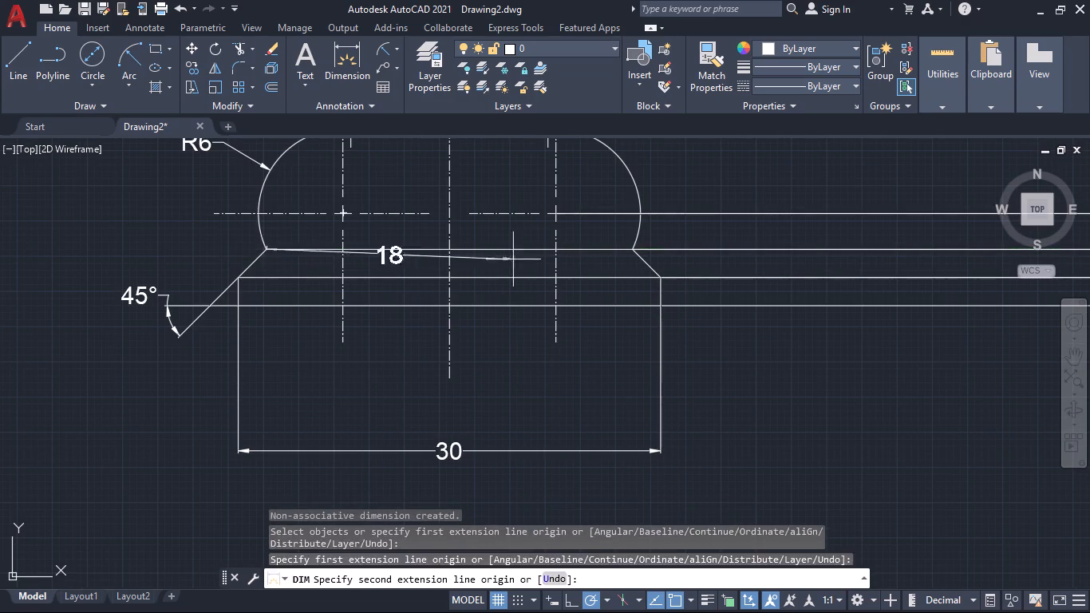
click(627, 247)
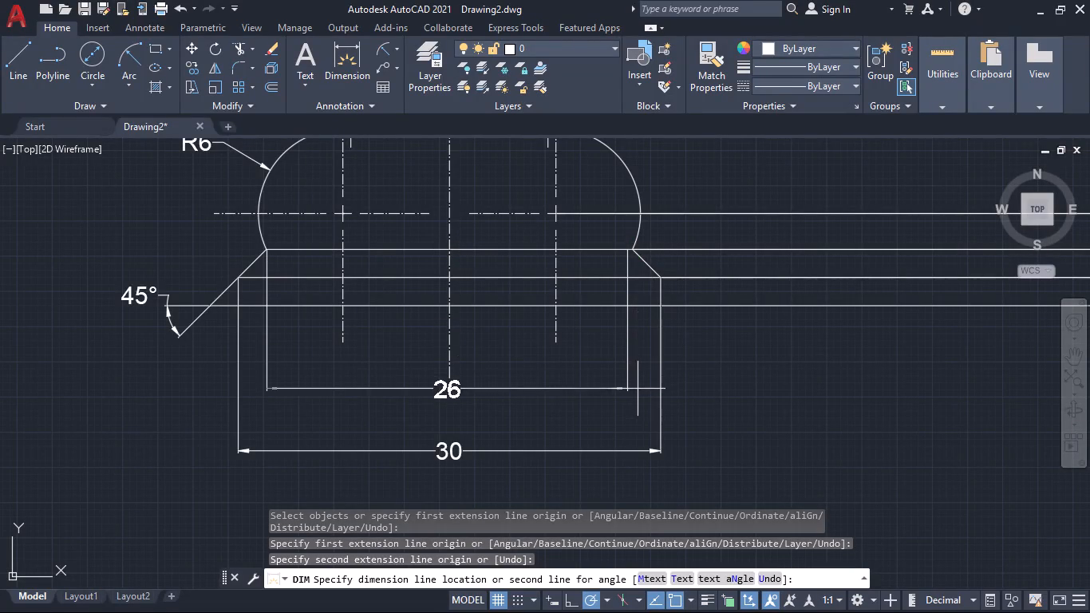
click(638, 397)
Dimension the width between the lower arc endpoints of the upper collar, placing the dimension just below the collar across the stem.
scroll(769, 390, down, 1)
middle_drag(767, 395, 734, 472)
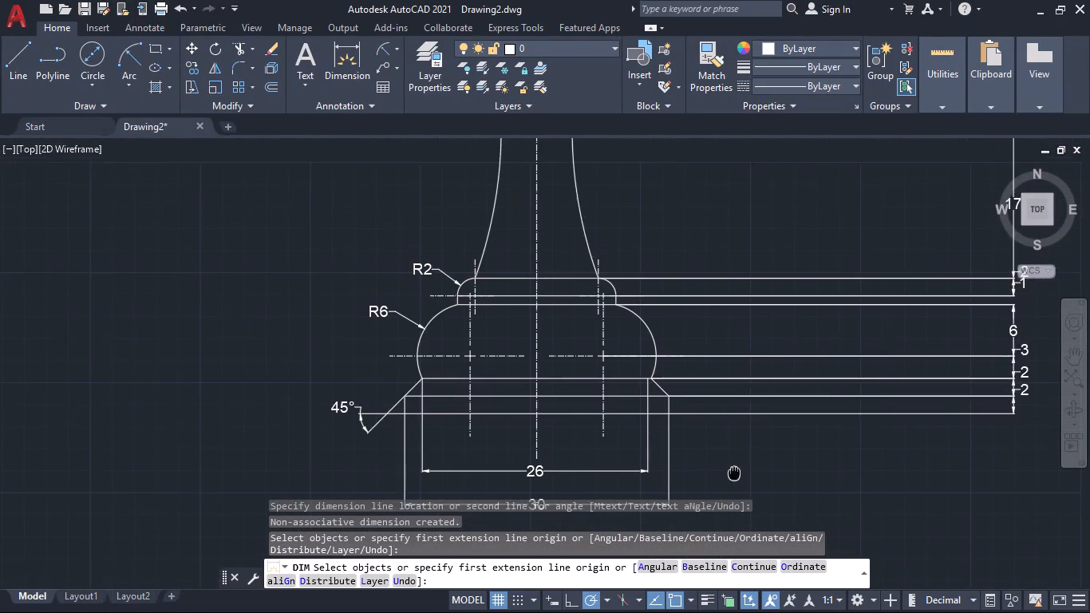
scroll(748, 449, down, 1)
middle_drag(790, 461, 737, 505)
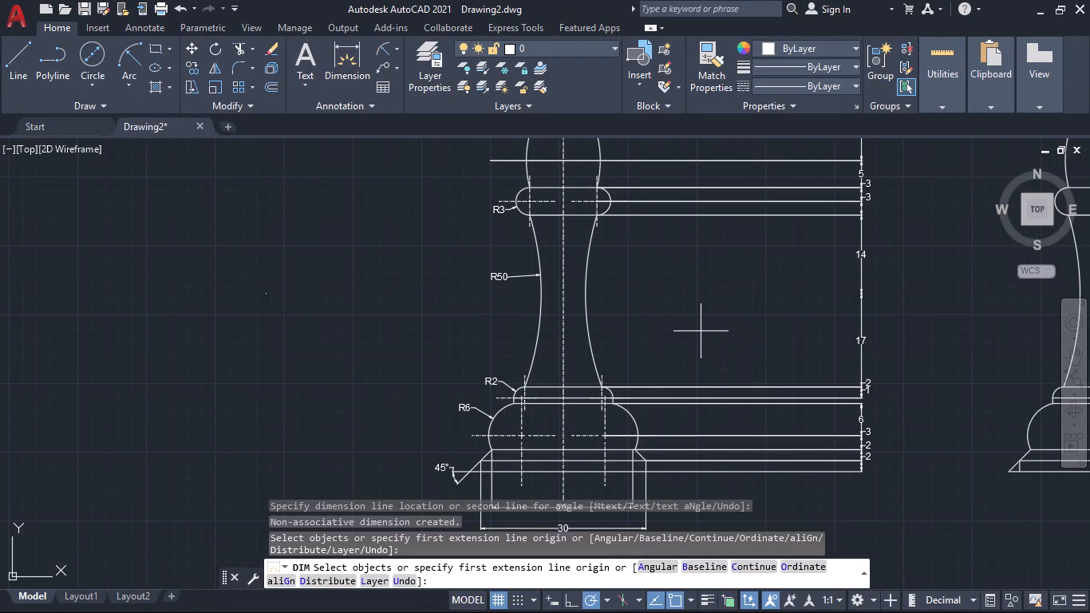
middle_drag(680, 291, 690, 416)
scroll(547, 340, up, 3)
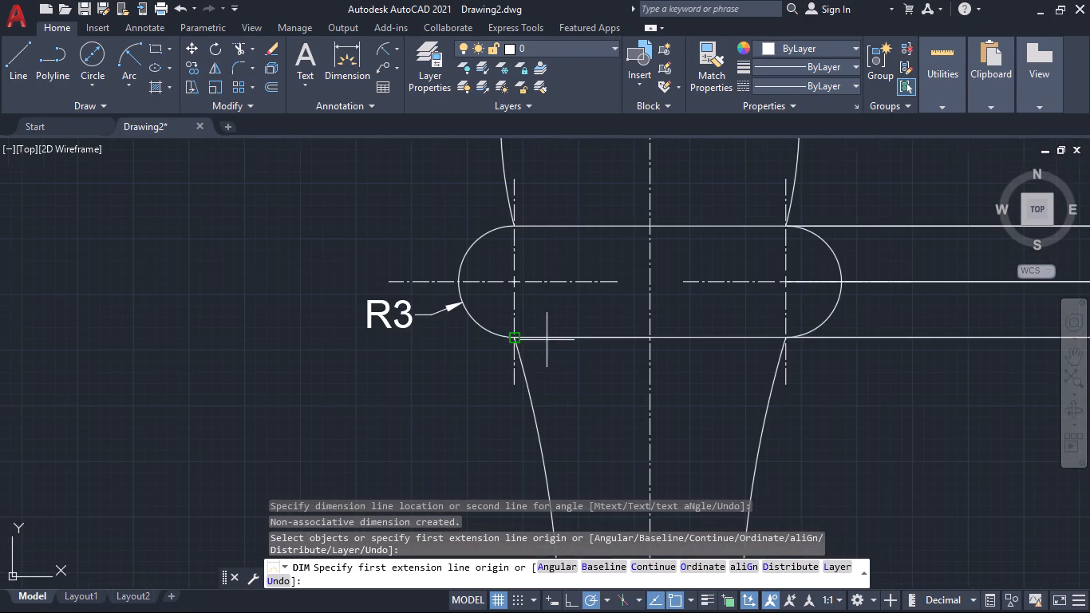
click(516, 342)
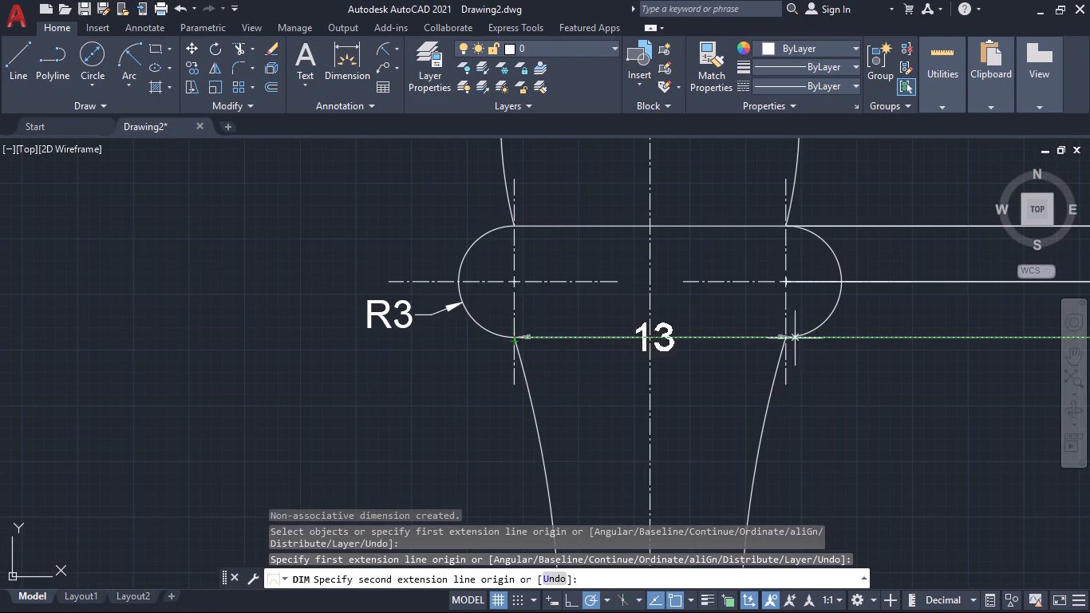
click(787, 338)
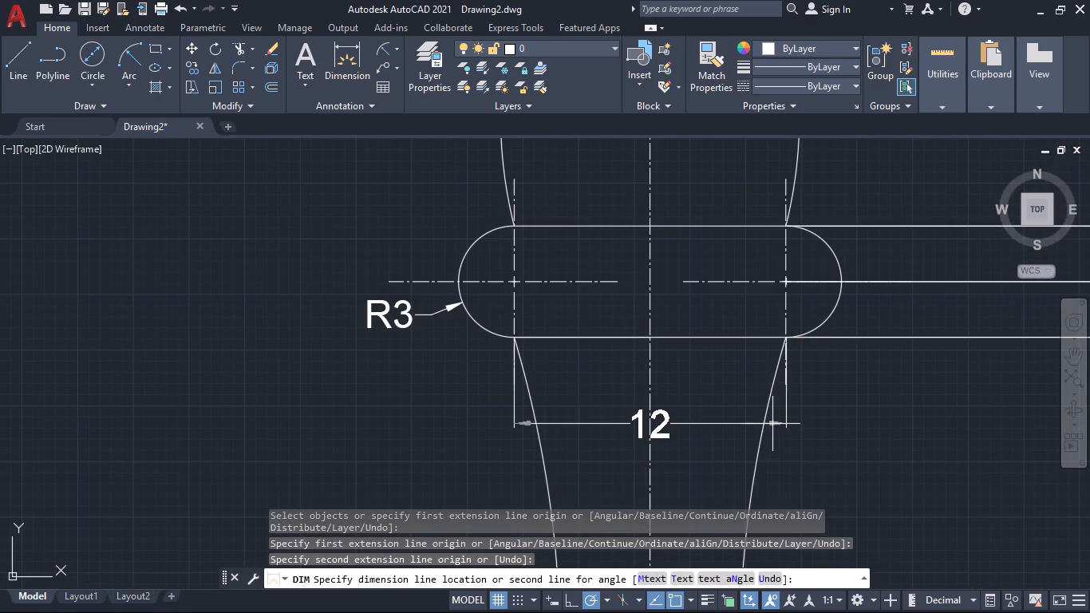
click(774, 409)
Examine the profile from the head down to the stem's foot for widths that still lack dimensions.
middle_drag(834, 465, 812, 325)
scroll(824, 341, down, 2)
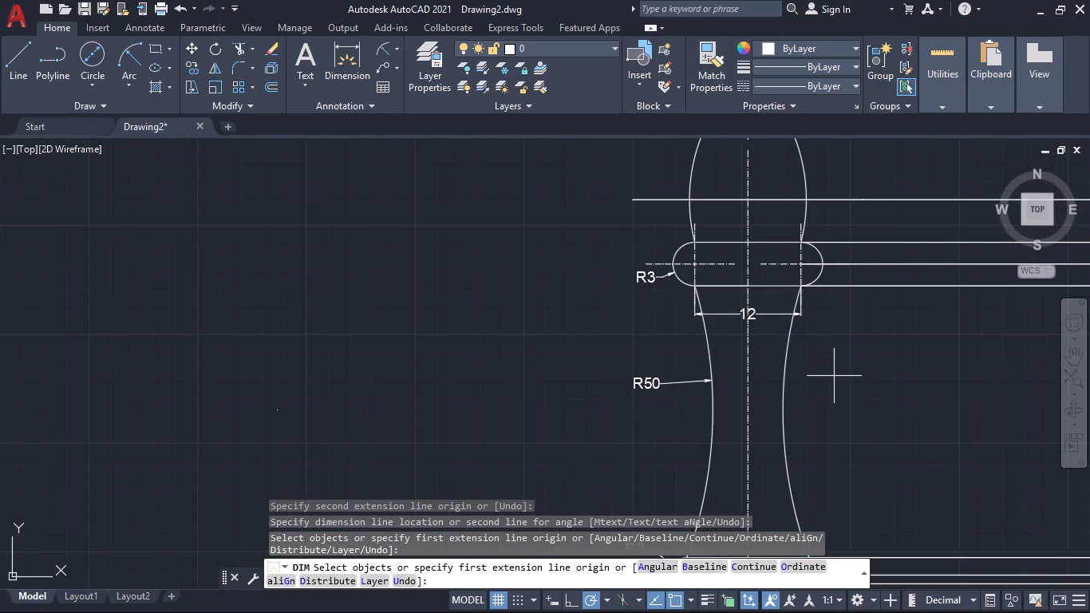
scroll(835, 376, down, 2)
middle_drag(836, 378, 808, 467)
scroll(765, 405, up, 5)
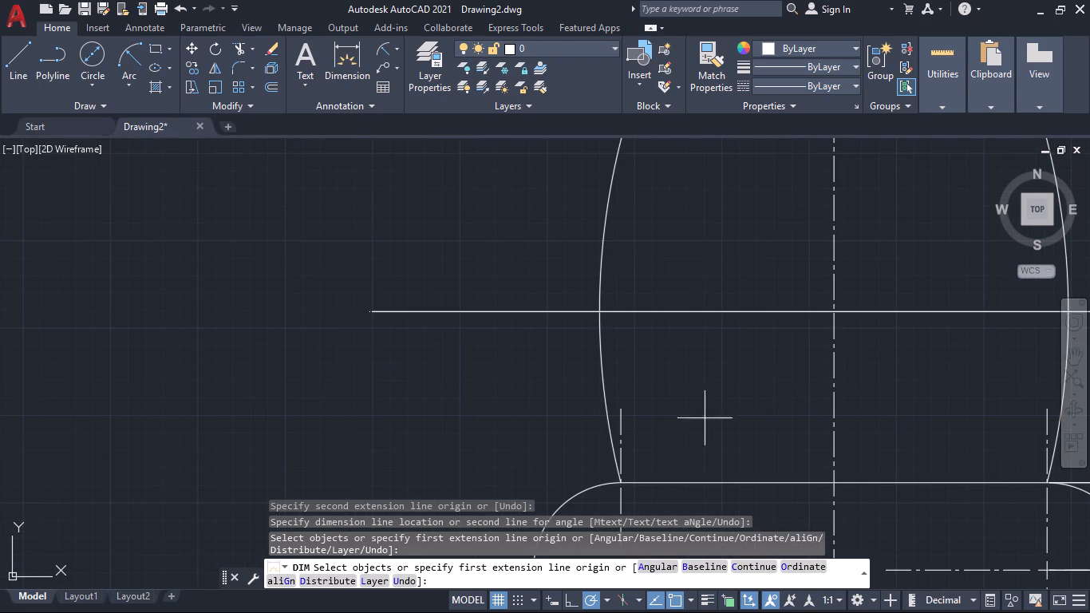
scroll(688, 449, down, 3)
middle_drag(717, 425, 601, 211)
scroll(599, 208, up, 1)
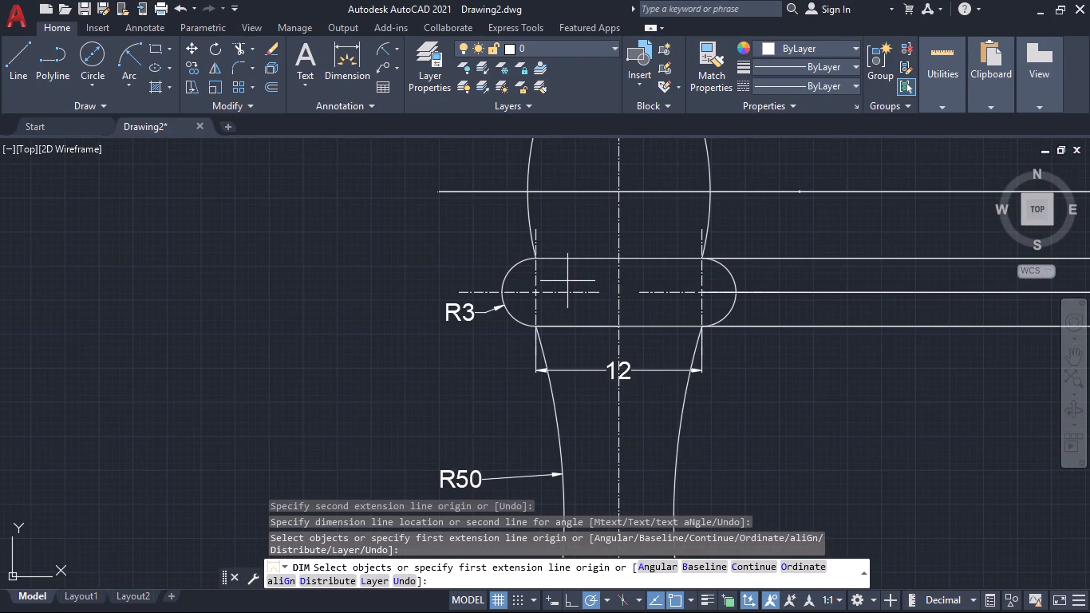
middle_drag(759, 465, 759, 416)
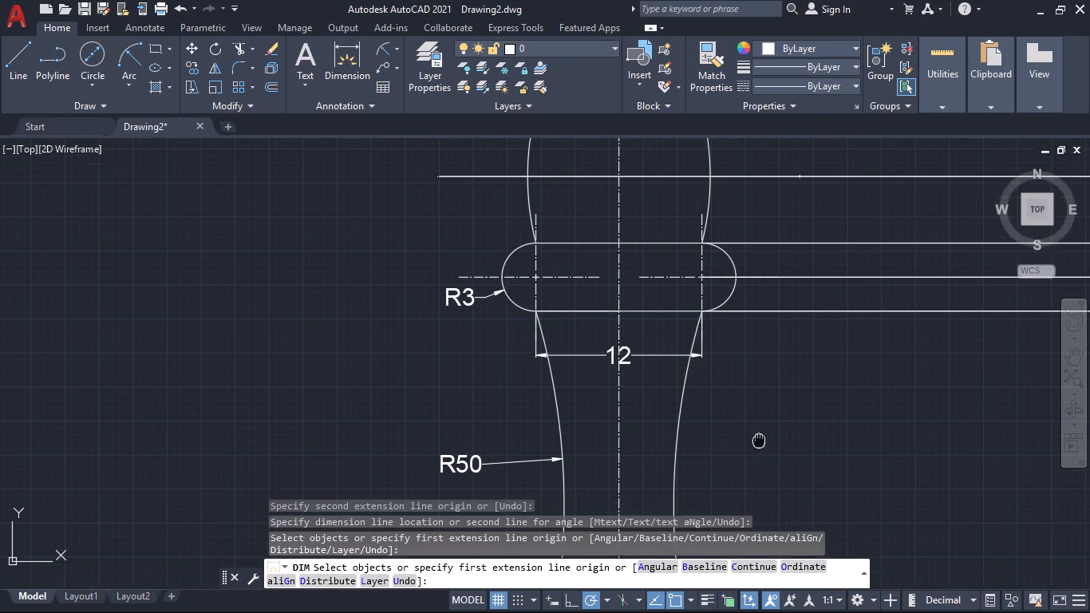
middle_drag(759, 416, 743, 291)
scroll(746, 287, down, 2)
middle_drag(750, 303, 713, 364)
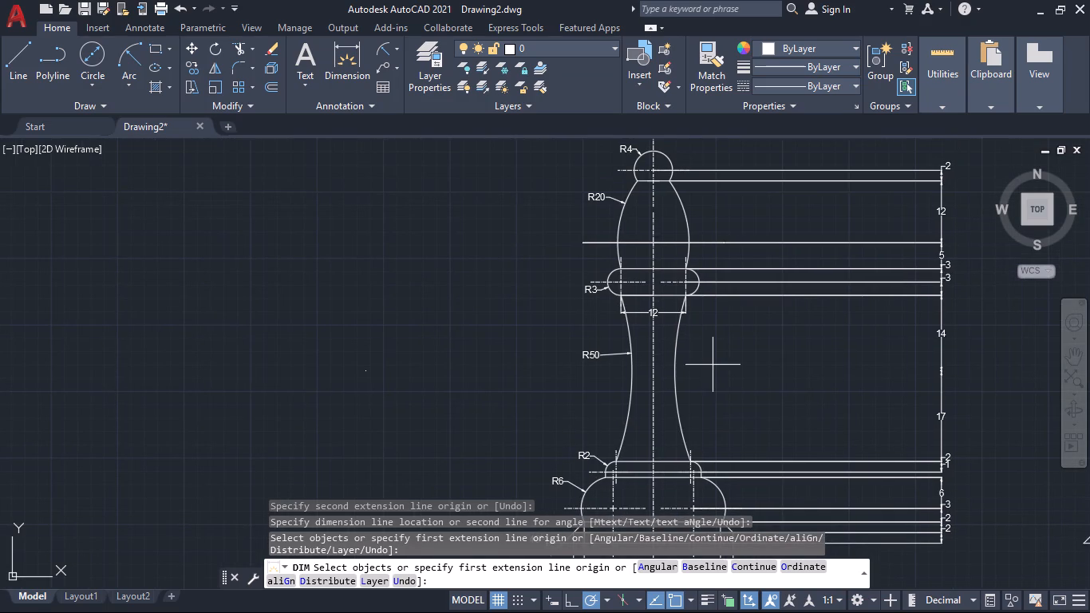
middle_drag(713, 365, 690, 250)
scroll(606, 343, up, 4)
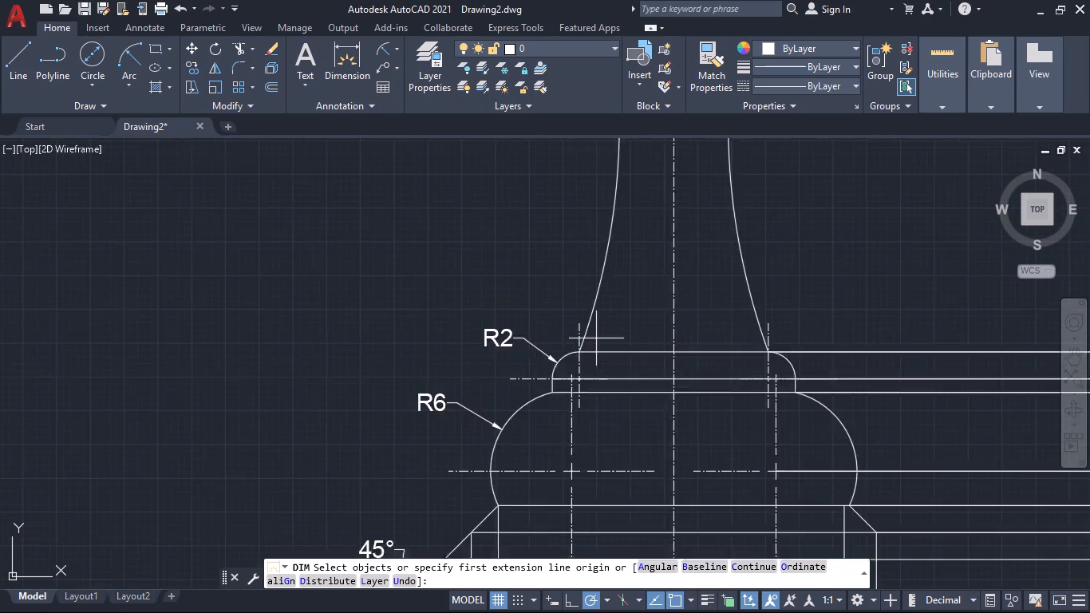
Dimension the stem's width at its foot, between the upper arc endpoints of the lower collar, placing the dimension above that collar.
scroll(596, 338, up, 2)
click(473, 414)
scroll(740, 366, down, 3)
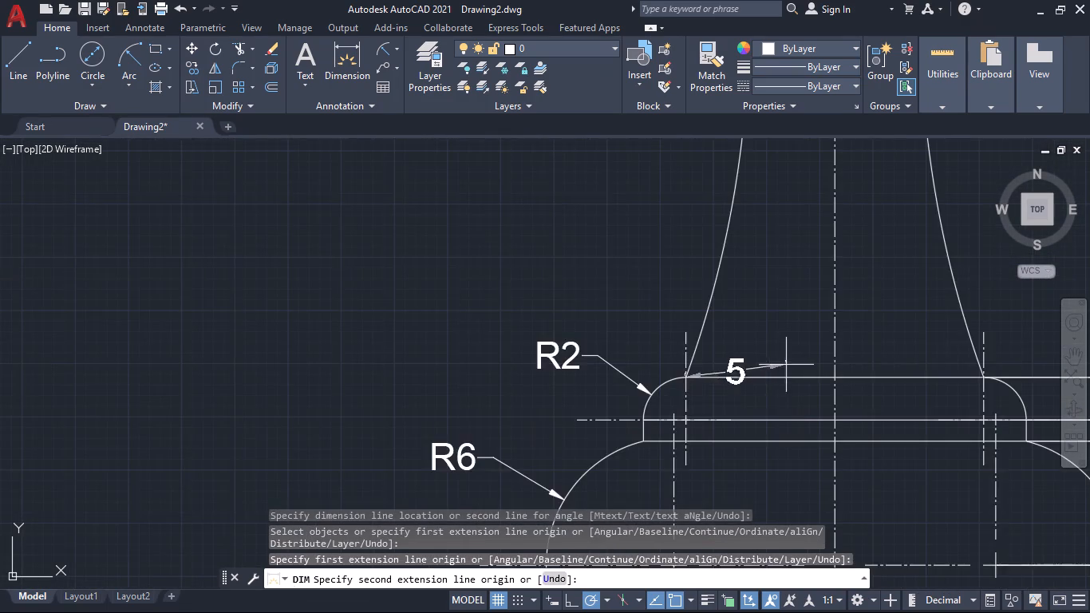
middle_drag(788, 361, 488, 363)
scroll(673, 388, up, 3)
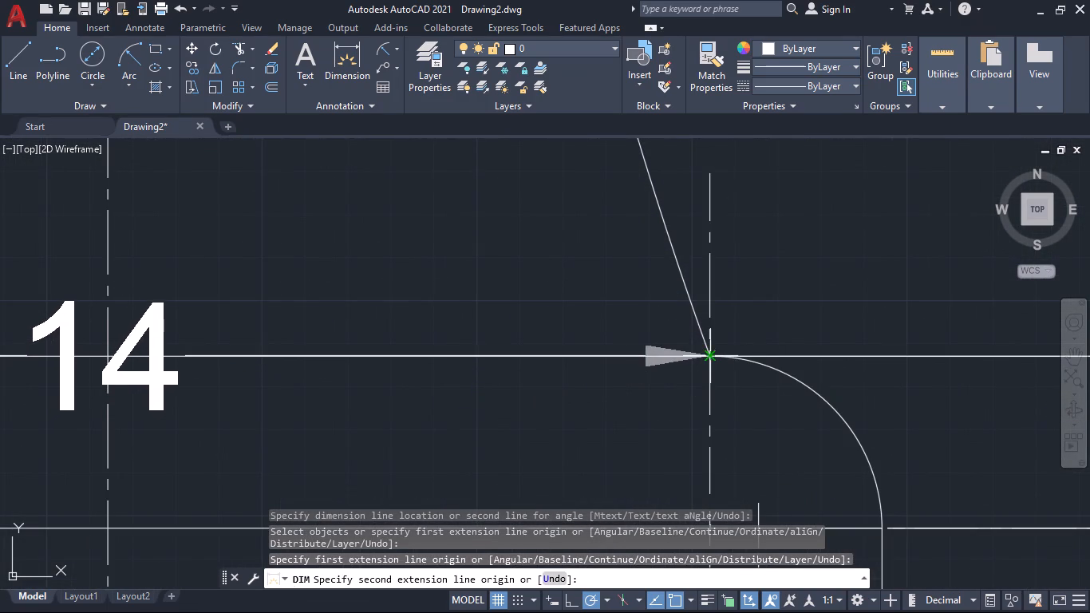
click(708, 358)
scroll(684, 258, down, 3)
click(687, 203)
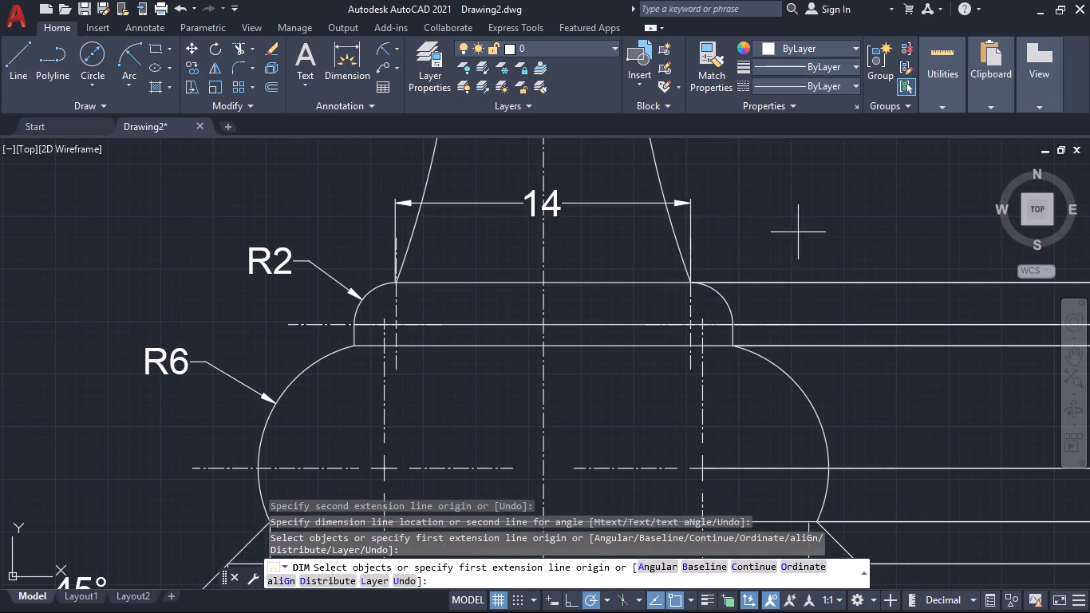
Dimension the neck width where the head circle meets the body arcs, placing the dimension just below the neck line.
scroll(807, 235, down, 1)
middle_drag(807, 224, 791, 413)
scroll(783, 289, down, 1)
middle_drag(784, 275, 817, 350)
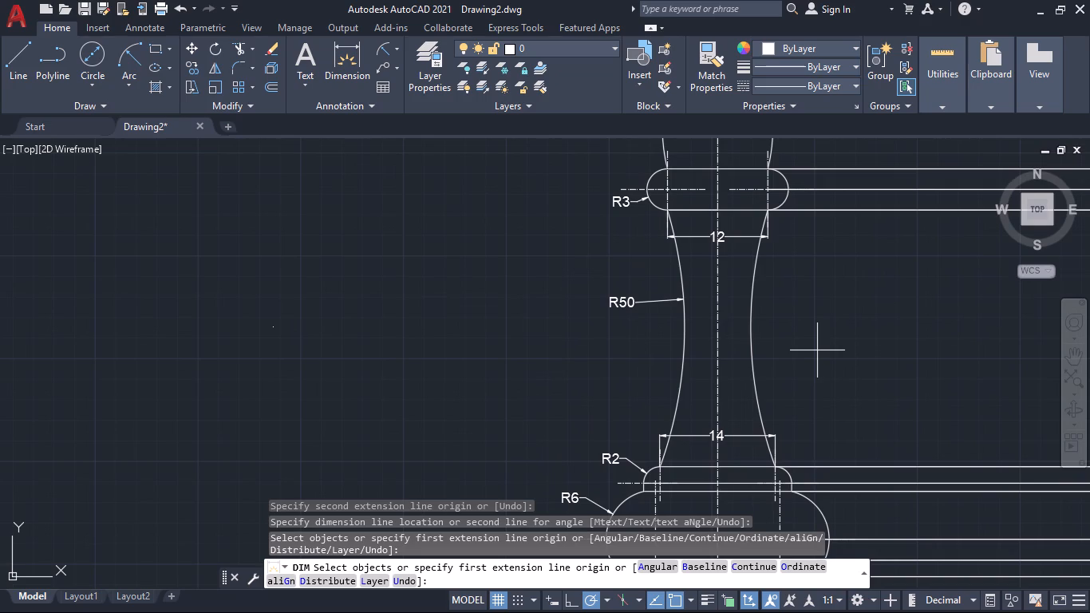
middle_drag(832, 308, 830, 307)
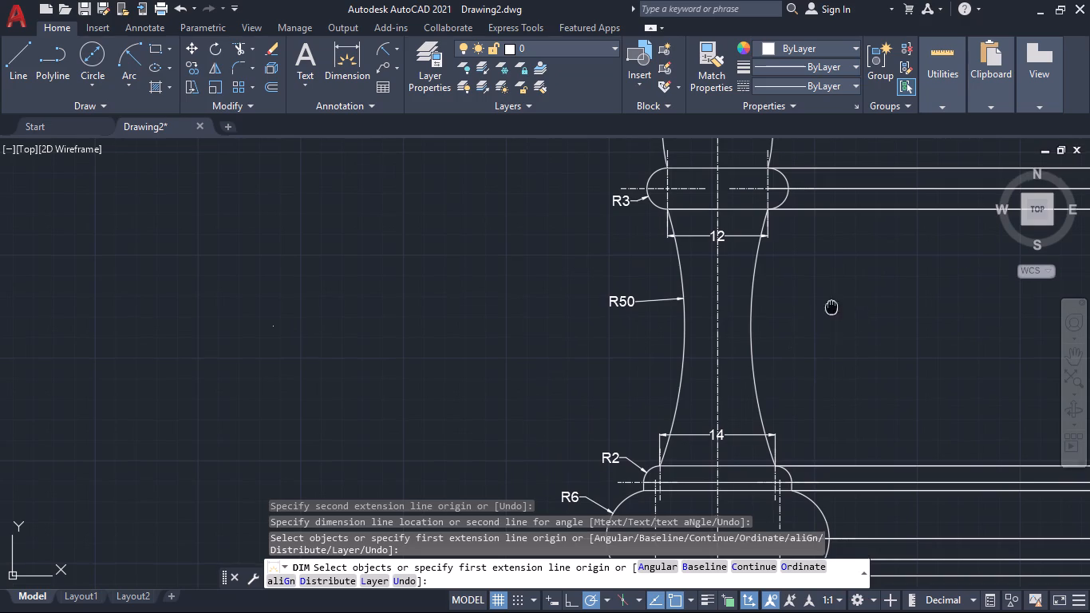
middle_drag(830, 307, 608, 398)
middle_drag(644, 382, 650, 455)
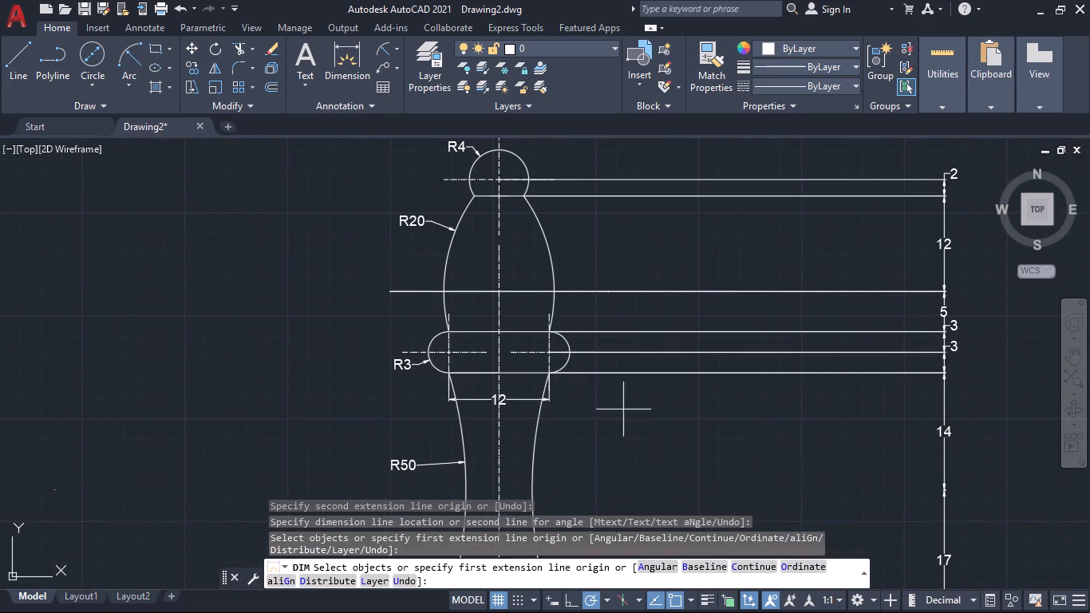
middle_drag(622, 224, 632, 407)
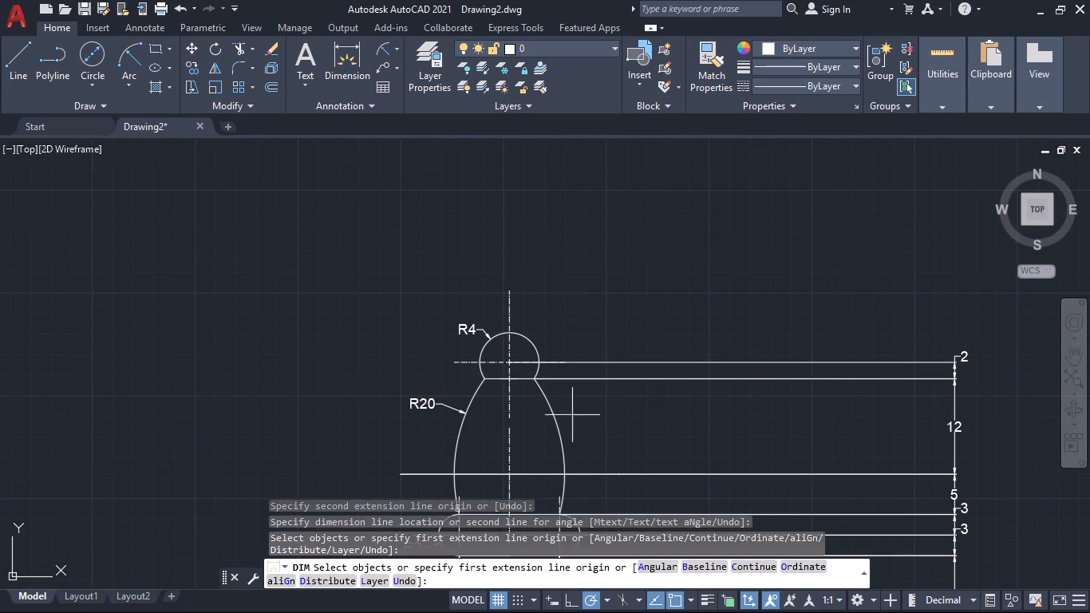
scroll(535, 381, up, 3)
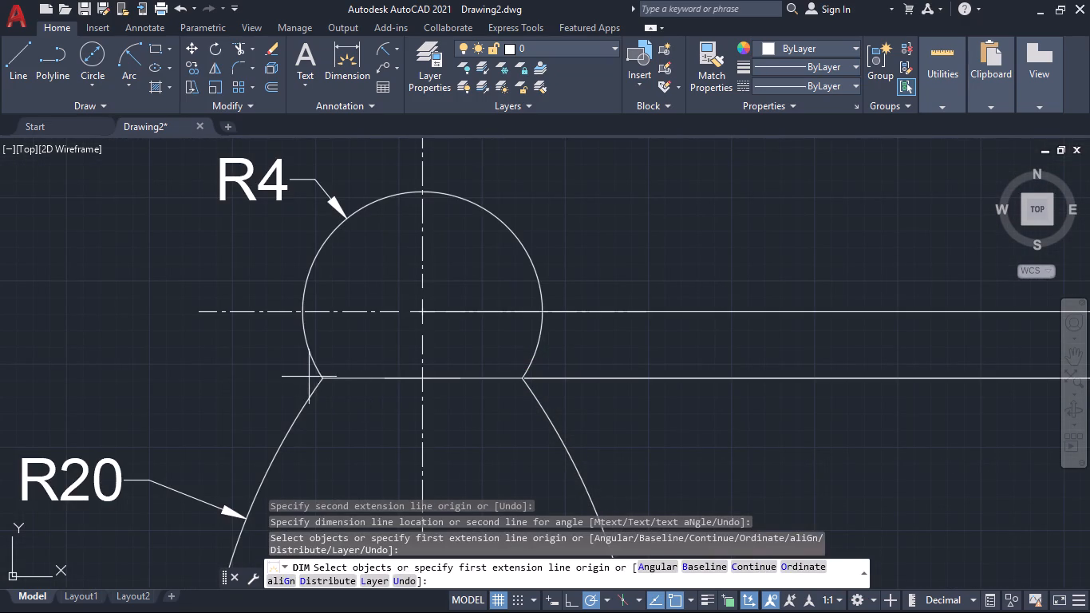
click(322, 383)
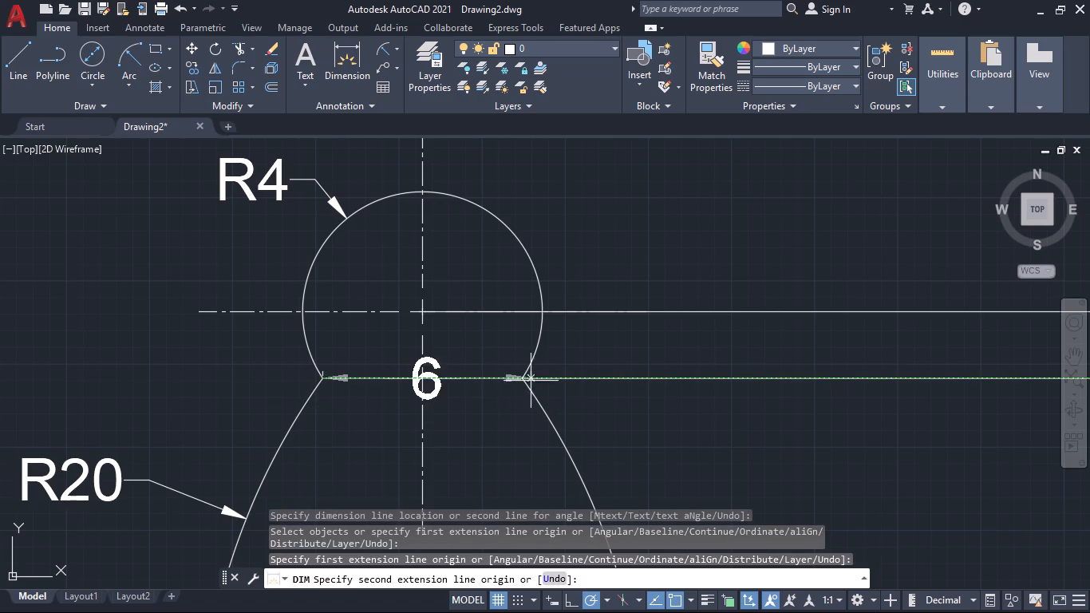
click(525, 378)
scroll(530, 458, down, 2)
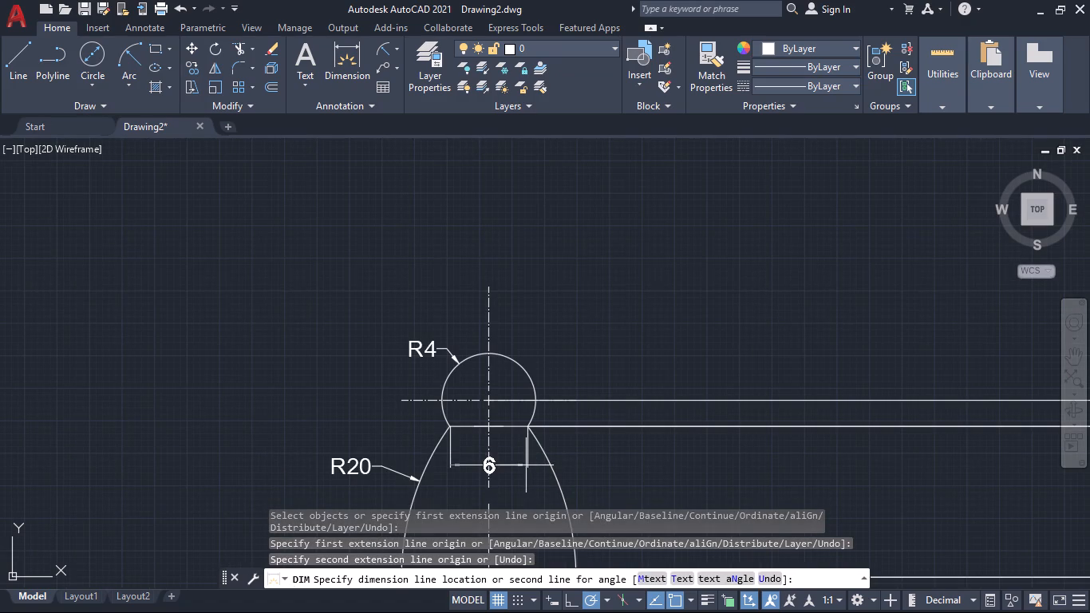
click(526, 462)
Dimension the full width of the upper collar between its rounded ends, placing the dimension just above the collar.
middle_drag(658, 473, 636, 337)
scroll(677, 335, down, 1)
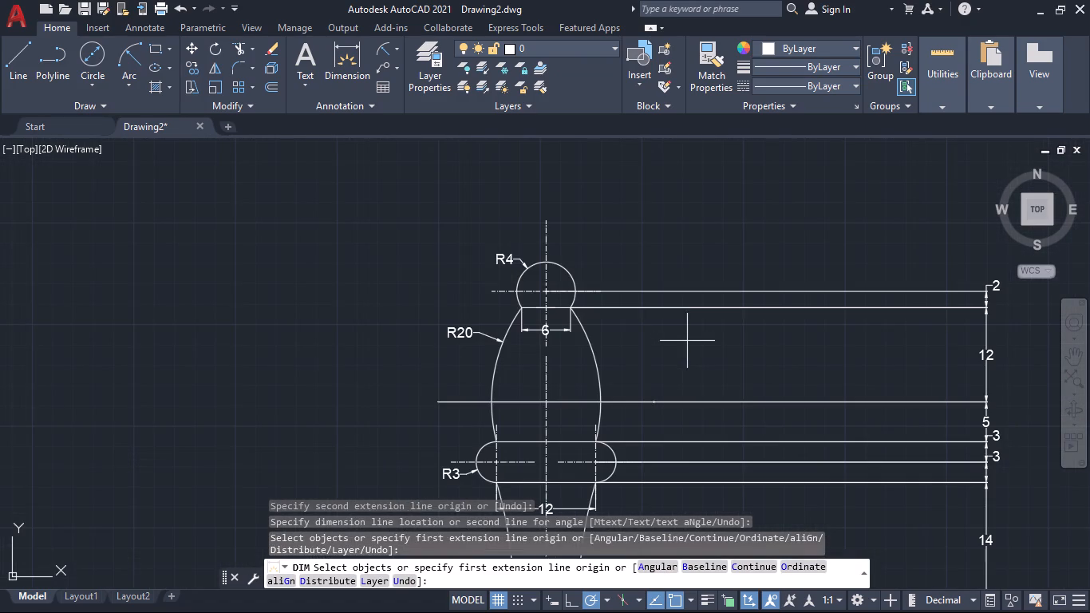
middle_drag(709, 309, 721, 237)
middle_drag(695, 267, 721, 221)
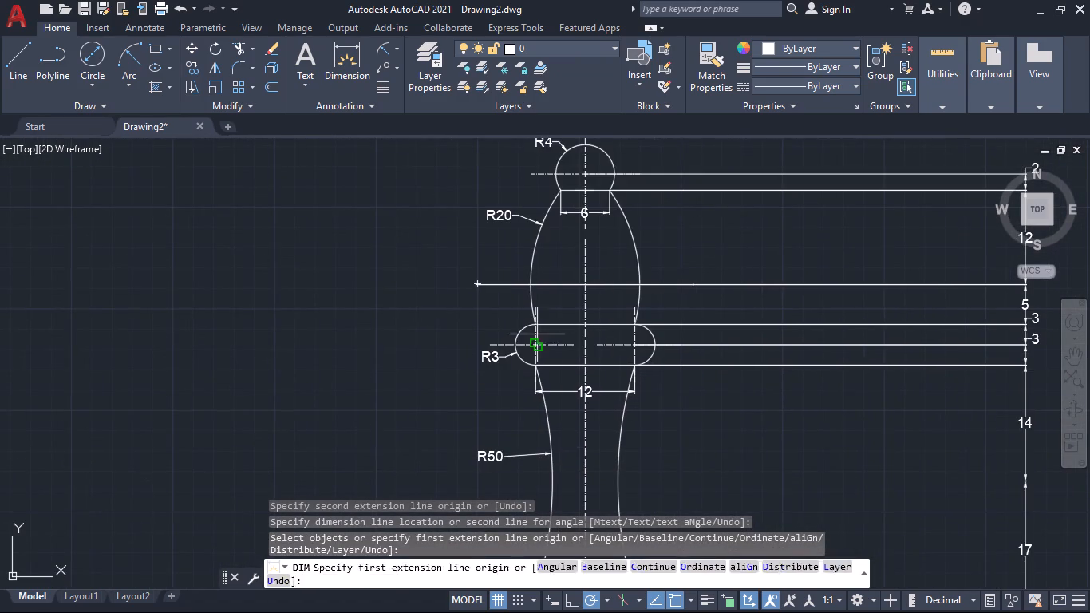
scroll(534, 341, up, 2)
click(535, 295)
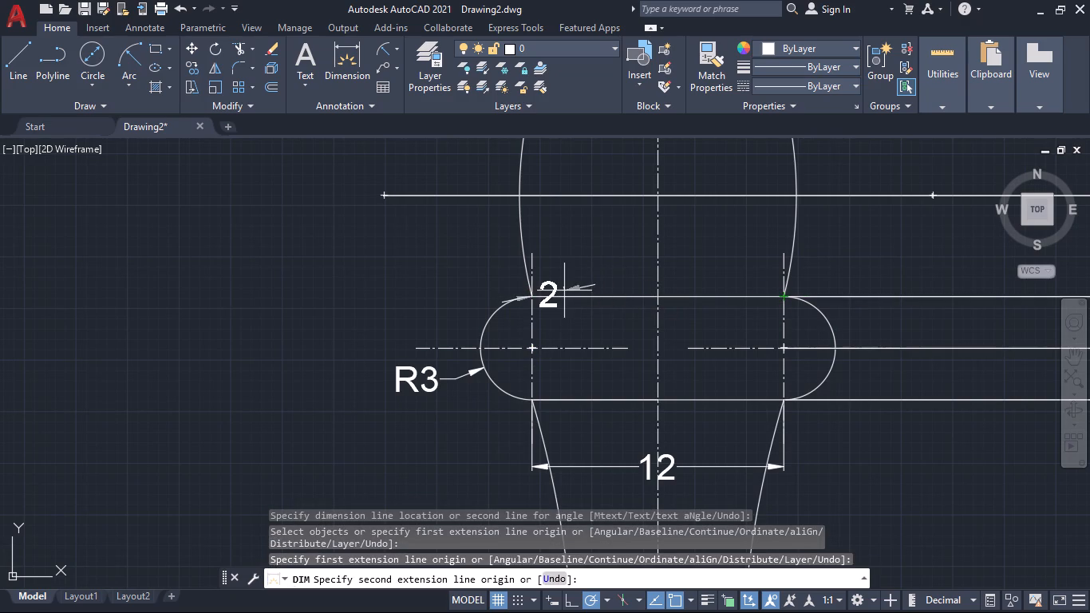
key(ctrl+z)
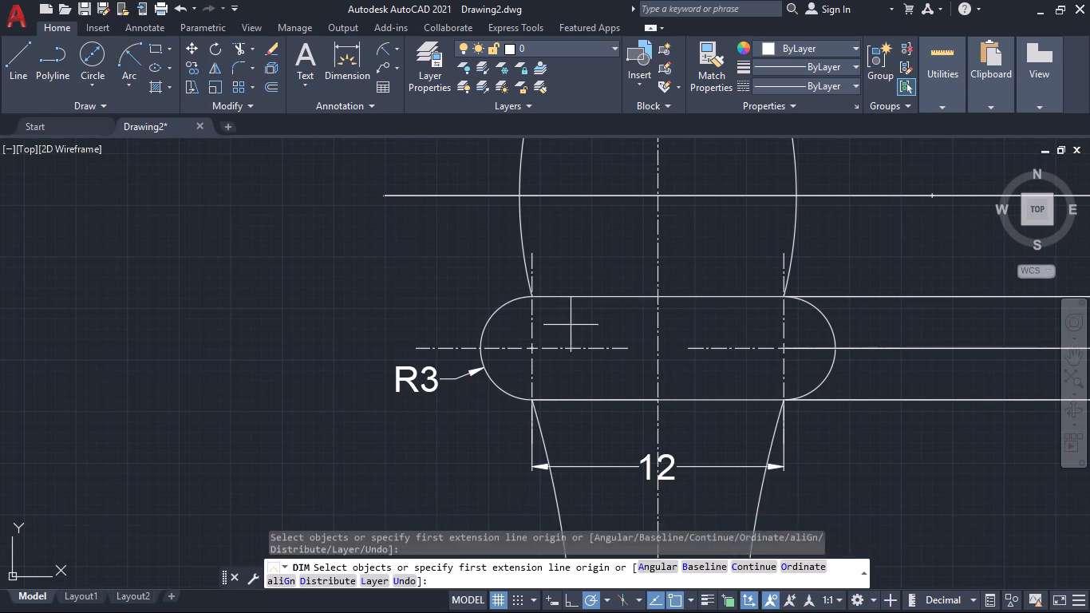
click(480, 350)
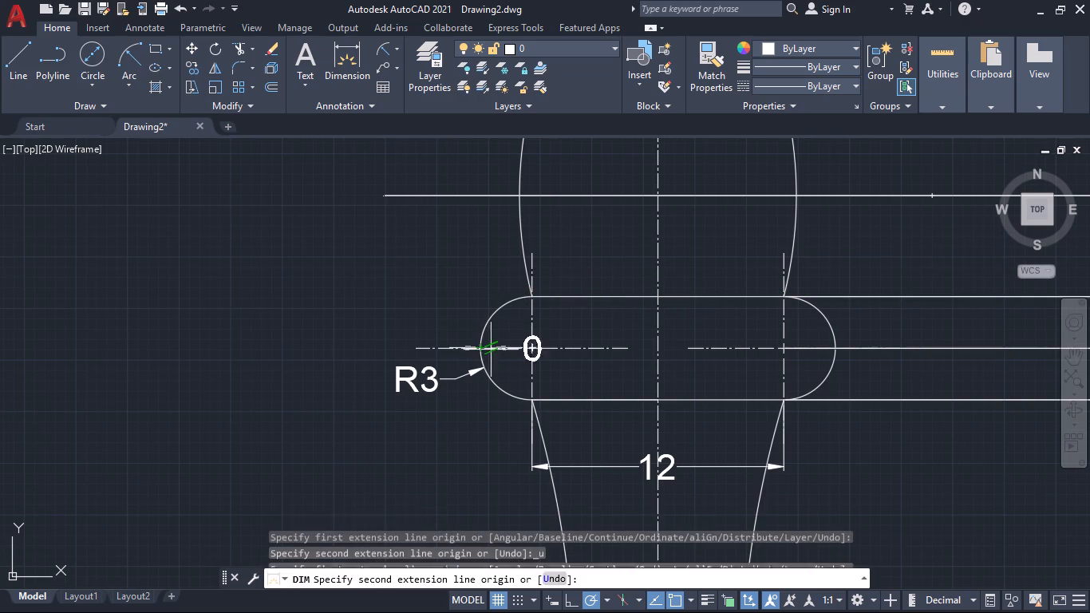
click(836, 346)
click(841, 263)
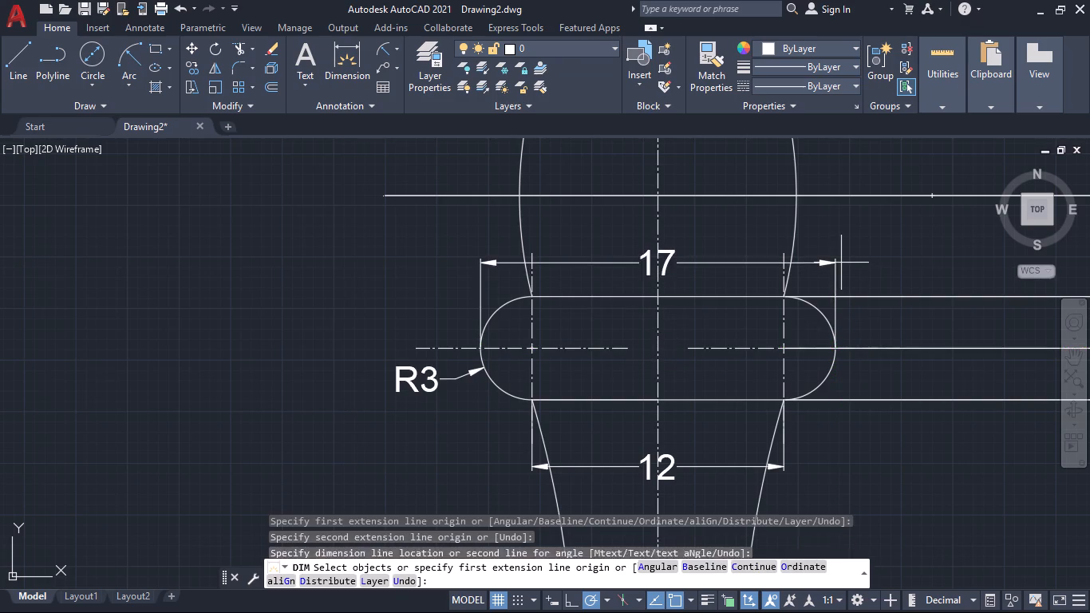
Shift the text of the upper collar, neck and stem-top width dimensions slightly to the right of the vertical centerline.
scroll(878, 263, down, 1)
middle_drag(885, 263, 773, 435)
key(Escape)
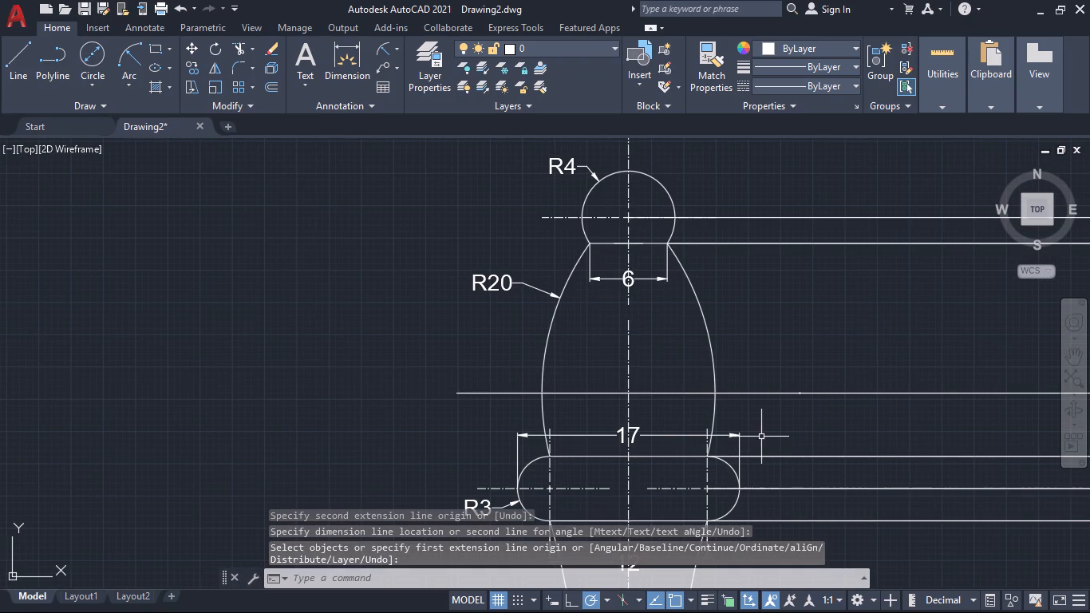
click(636, 433)
click(630, 434)
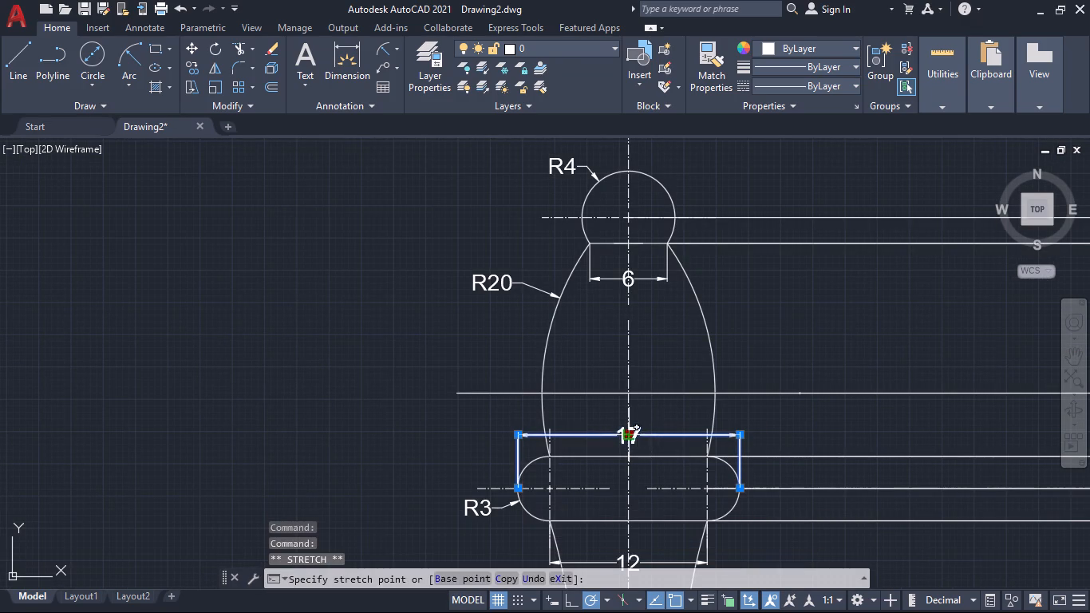
click(646, 433)
middle_drag(677, 353, 677, 418)
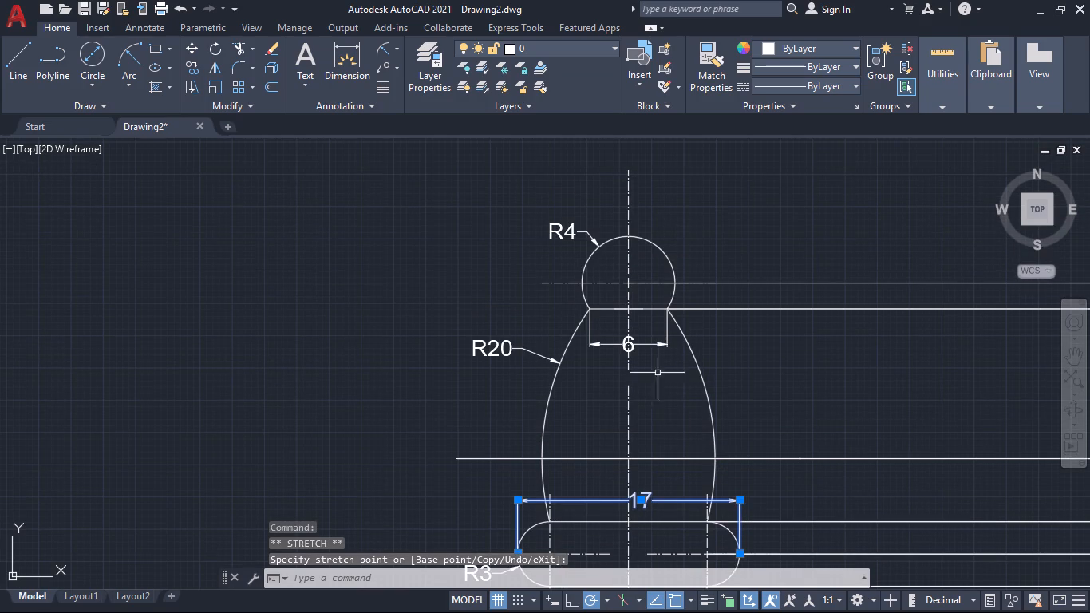
click(632, 342)
click(630, 345)
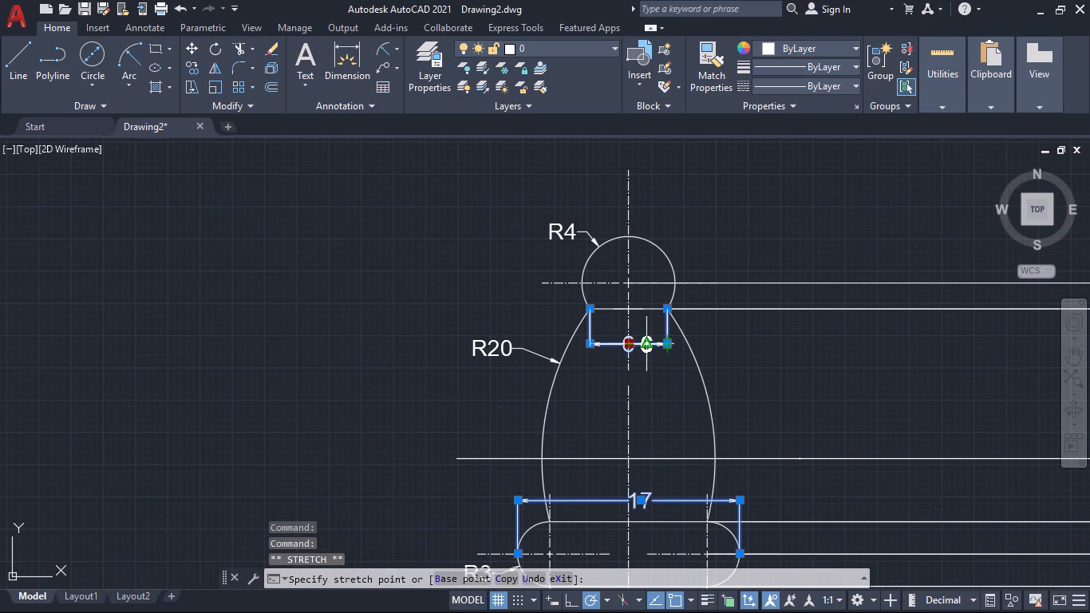
click(645, 345)
middle_drag(662, 418, 651, 271)
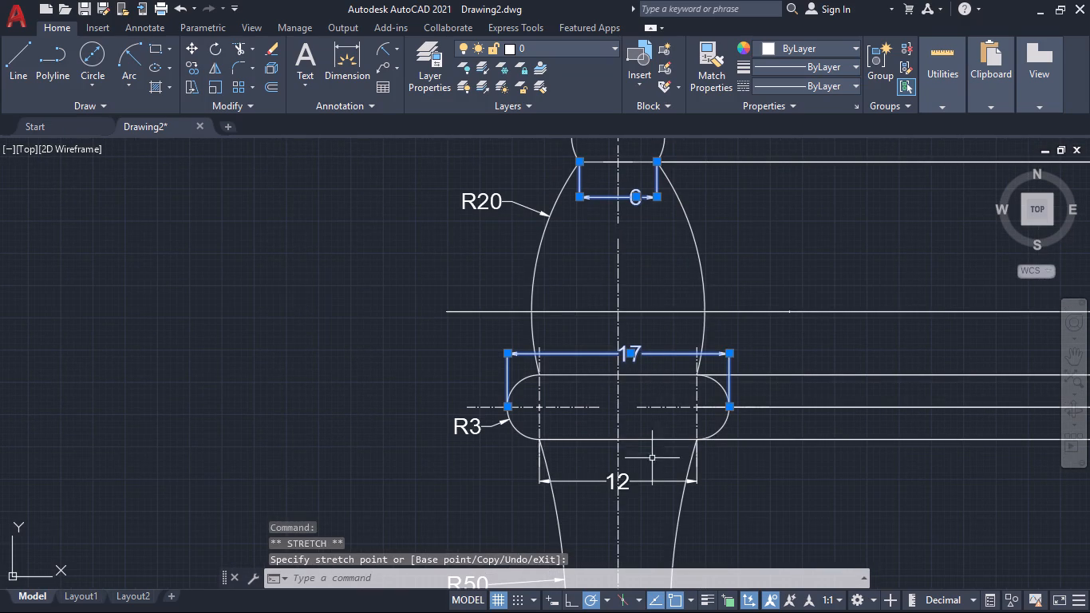
click(622, 482)
click(616, 483)
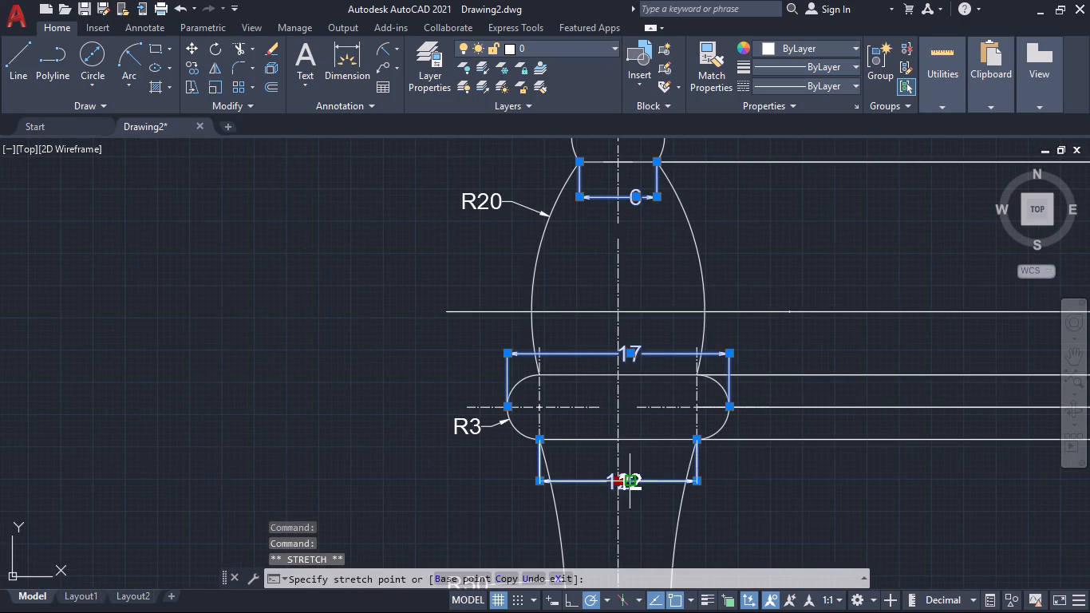
click(634, 481)
Shift the text of the stem-foot width dimension to the left of the vertical centerline.
middle_drag(728, 506, 780, 350)
scroll(772, 383, down, 1)
middle_drag(782, 446, 676, 369)
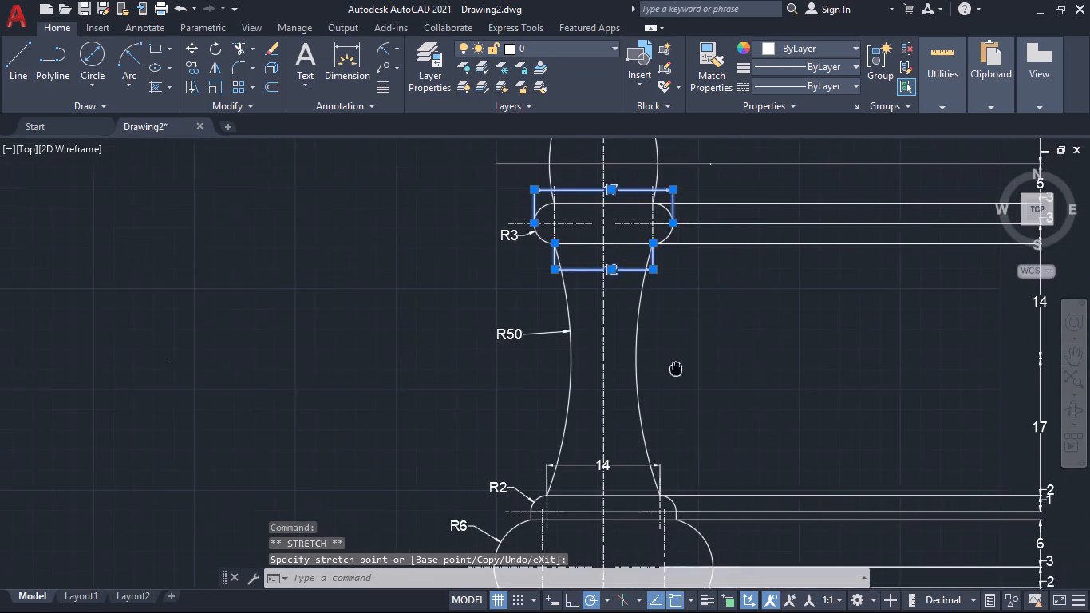
middle_drag(676, 369, 674, 368)
scroll(621, 453, up, 3)
click(553, 497)
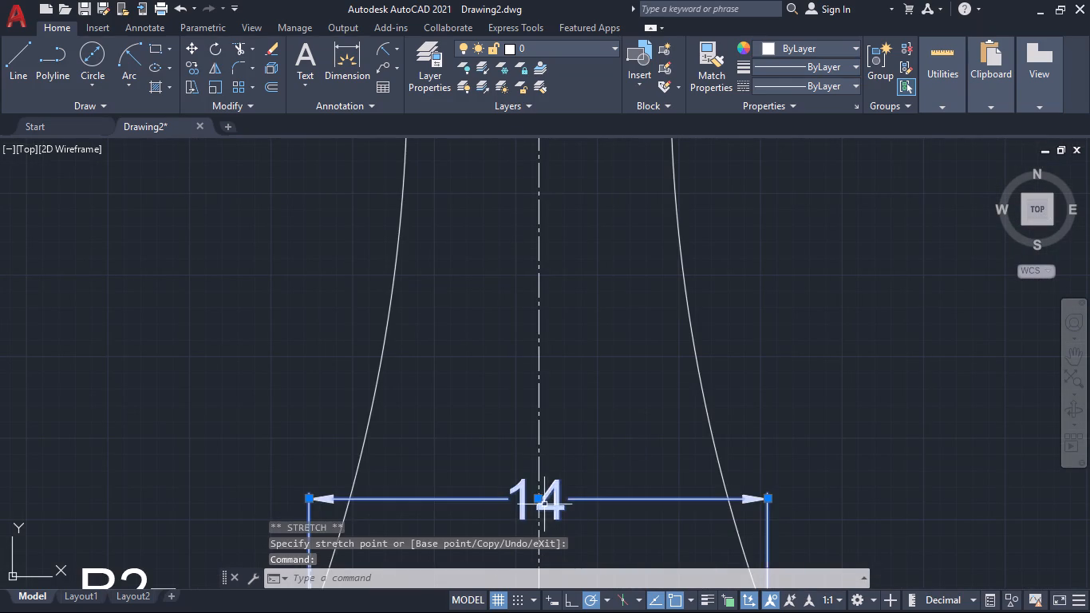
click(540, 503)
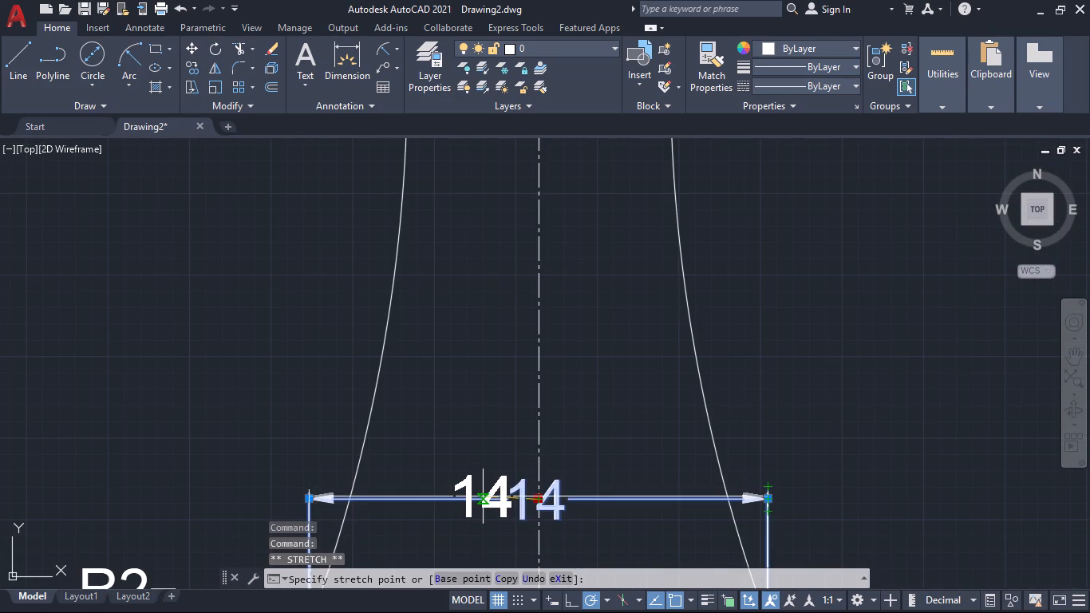
click(480, 500)
scroll(612, 488, down, 3)
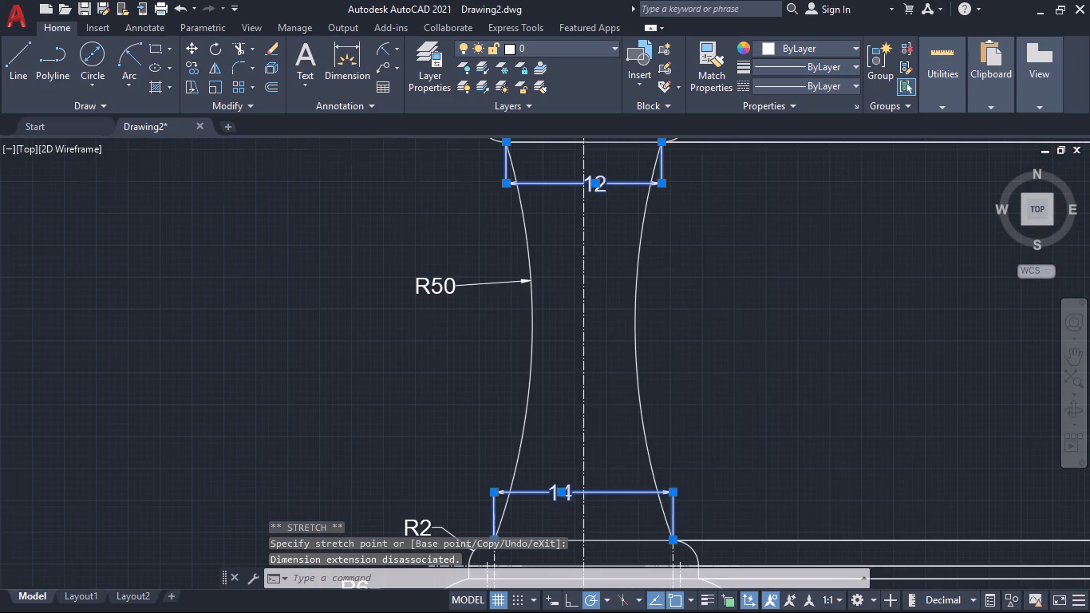
middle_drag(695, 397, 697, 417)
key(Escape)
Examine the dimensioned profile from head to base, including the base widths, for completeness and readable dimension text.
scroll(703, 417, down, 2)
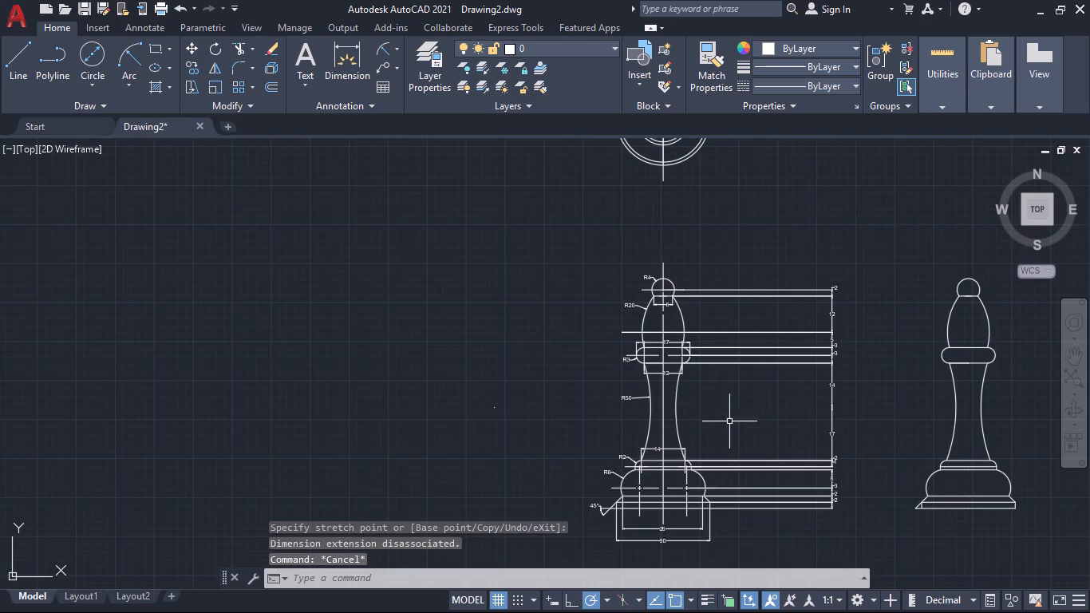
middle_drag(733, 421, 594, 360)
middle_drag(594, 356, 579, 366)
middle_drag(577, 367, 547, 409)
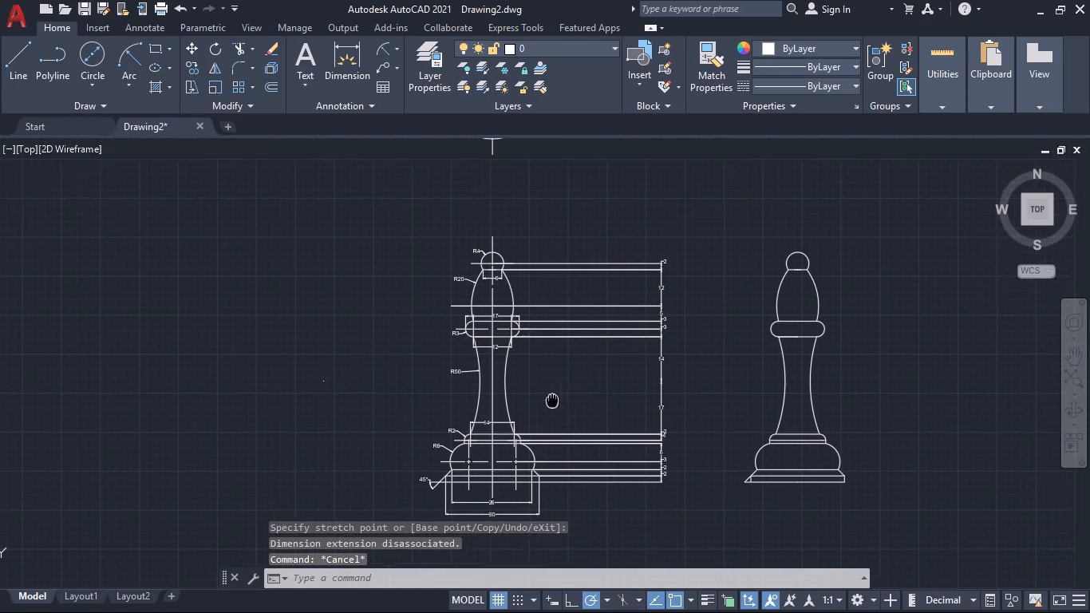
middle_drag(547, 409, 539, 417)
middle_drag(532, 436, 679, 297)
scroll(626, 383, up, 2)
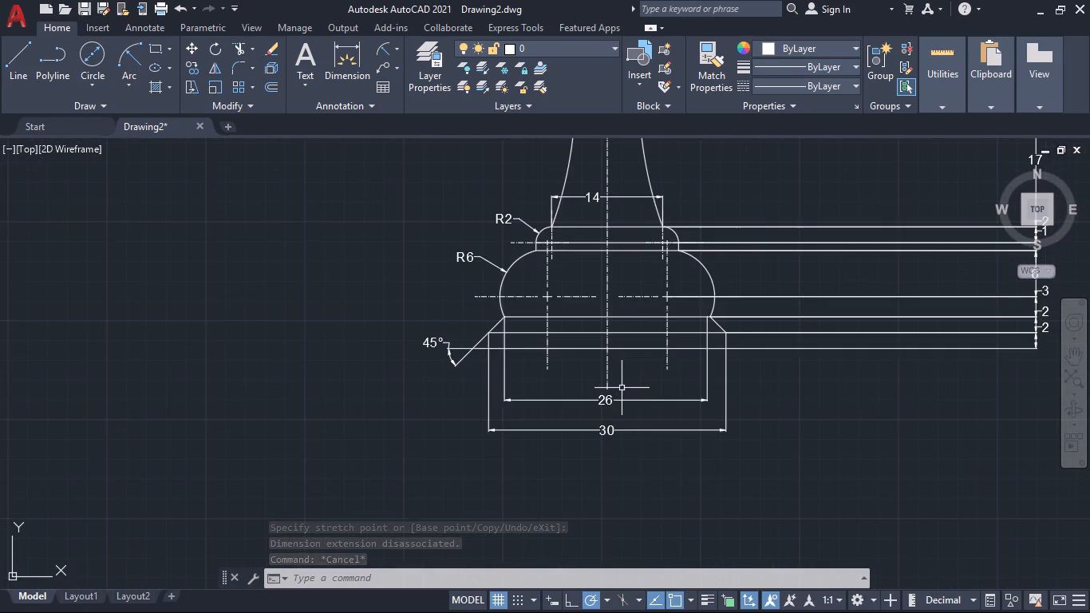
scroll(682, 380, down, 2)
middle_drag(773, 405, 688, 490)
middle_drag(694, 366, 662, 405)
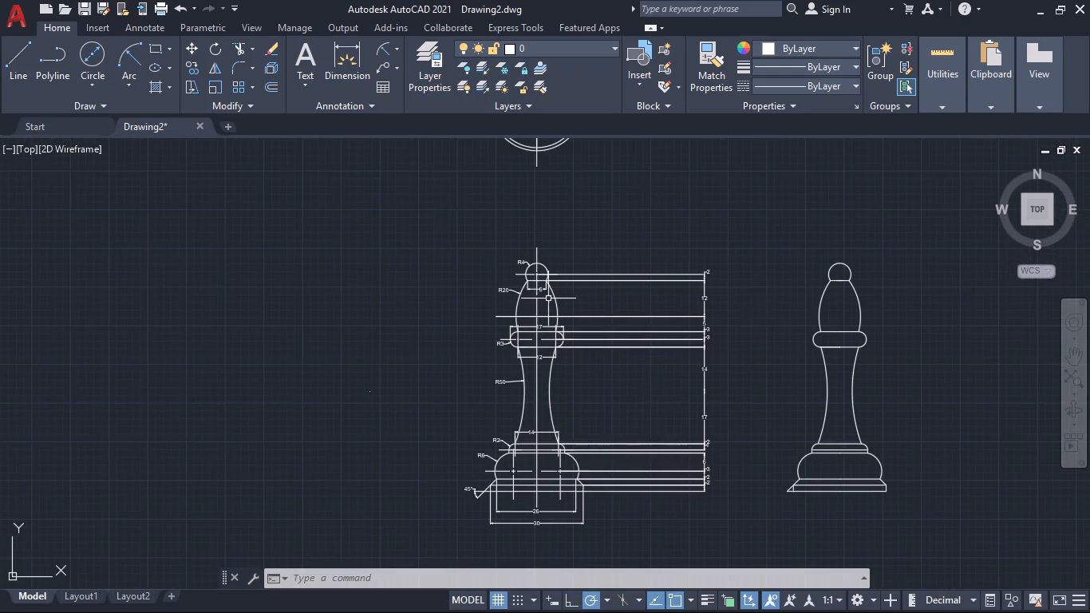
Hatch the duplicate profile's upper body, upper collar, stem and rounded base bulge with a solid fill in black (0,0,0).
scroll(547, 297, up, 2)
middle_drag(747, 314, 648, 338)
scroll(730, 322, down, 1)
middle_drag(714, 319, 606, 319)
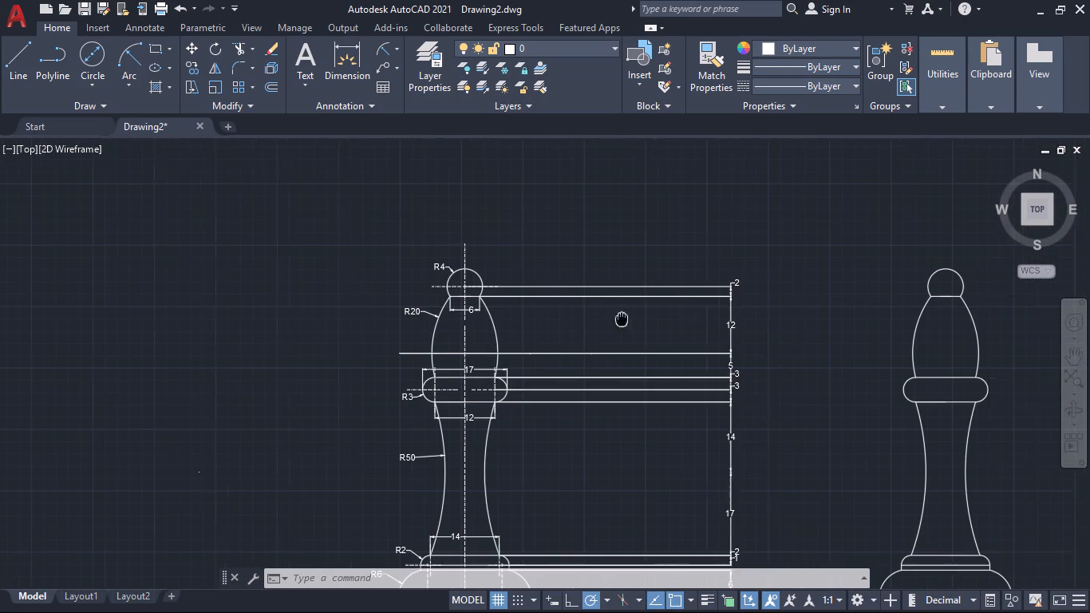
middle_drag(606, 319, 573, 314)
middle_drag(751, 334, 723, 303)
key(h)
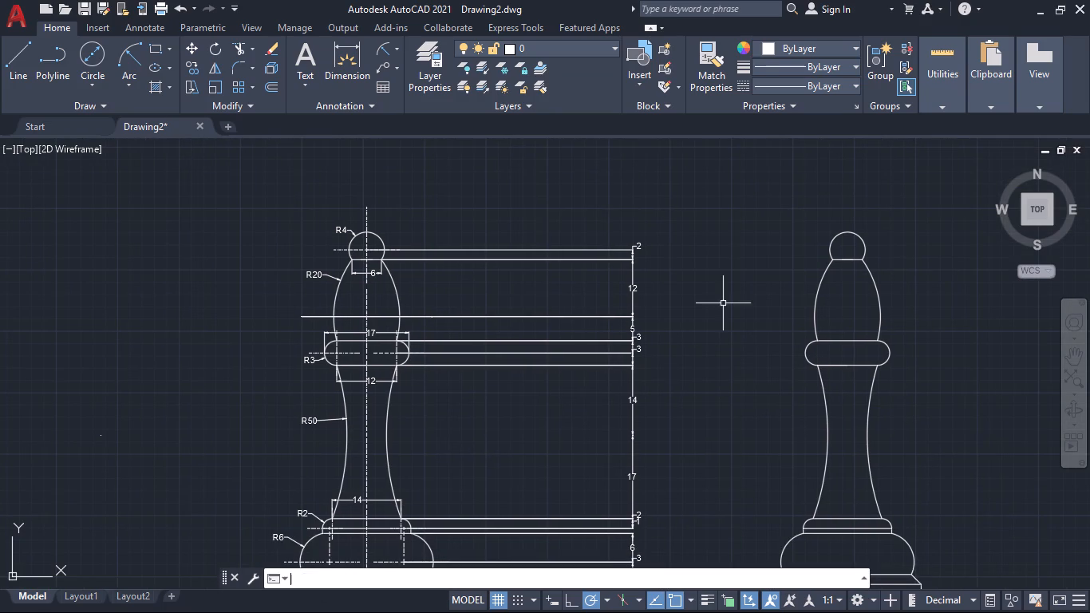
key(Return)
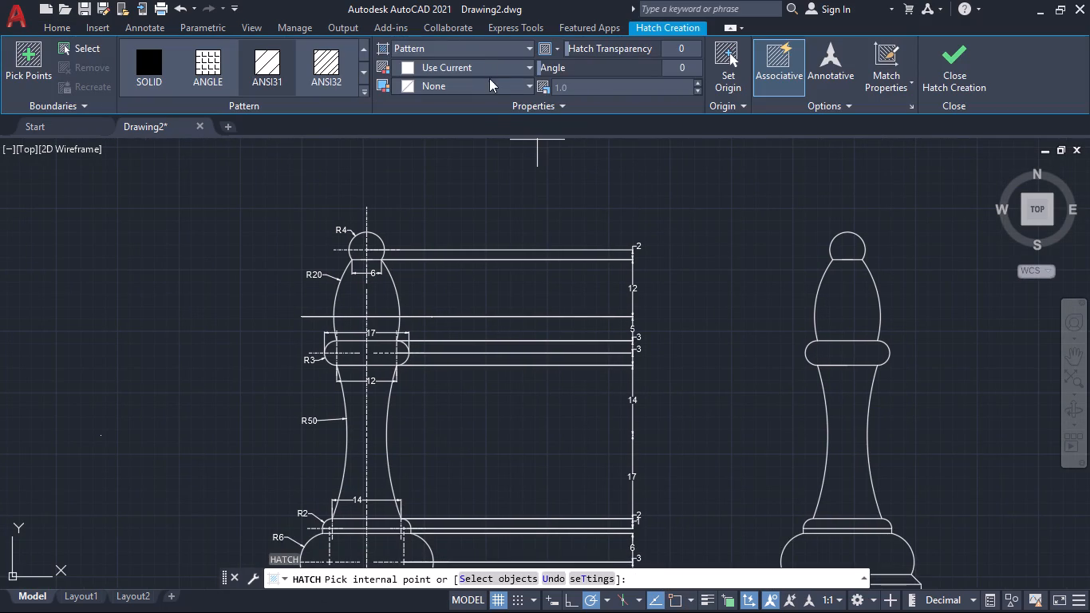
click(487, 47)
click(448, 70)
click(472, 69)
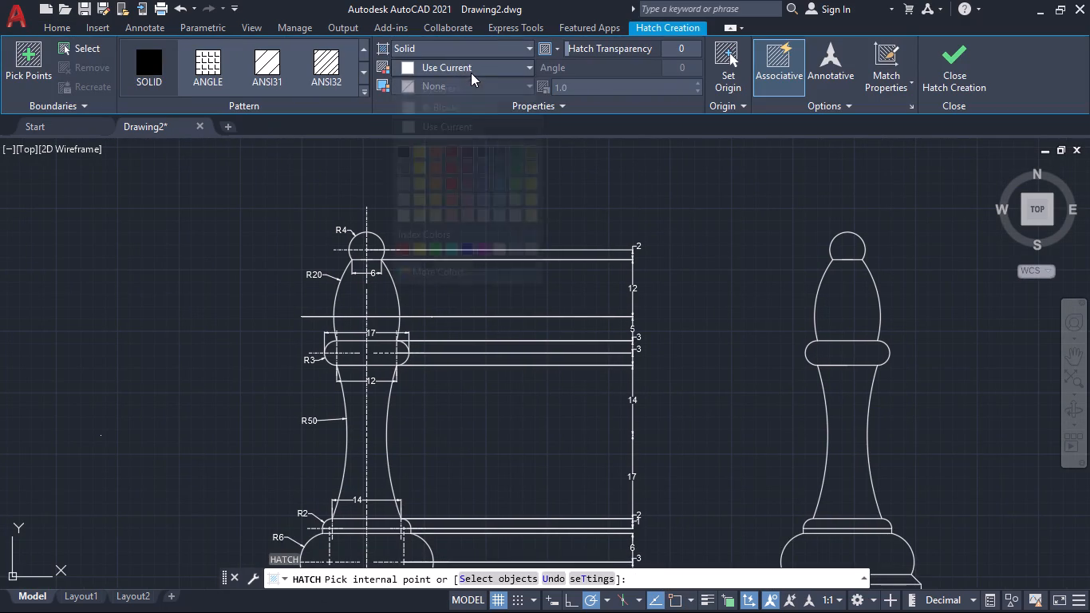
click(405, 147)
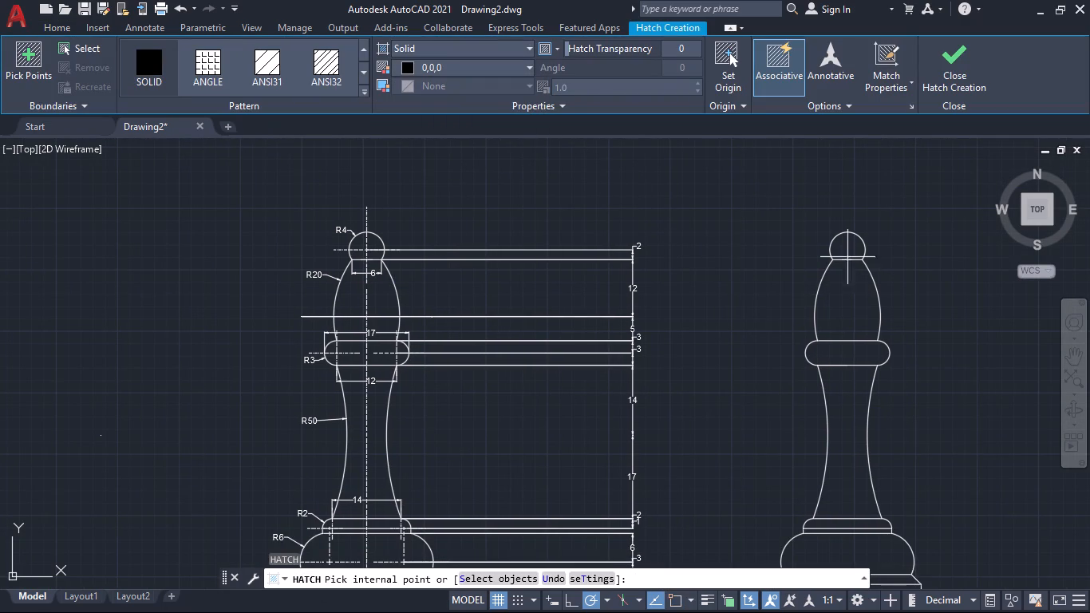
click(849, 299)
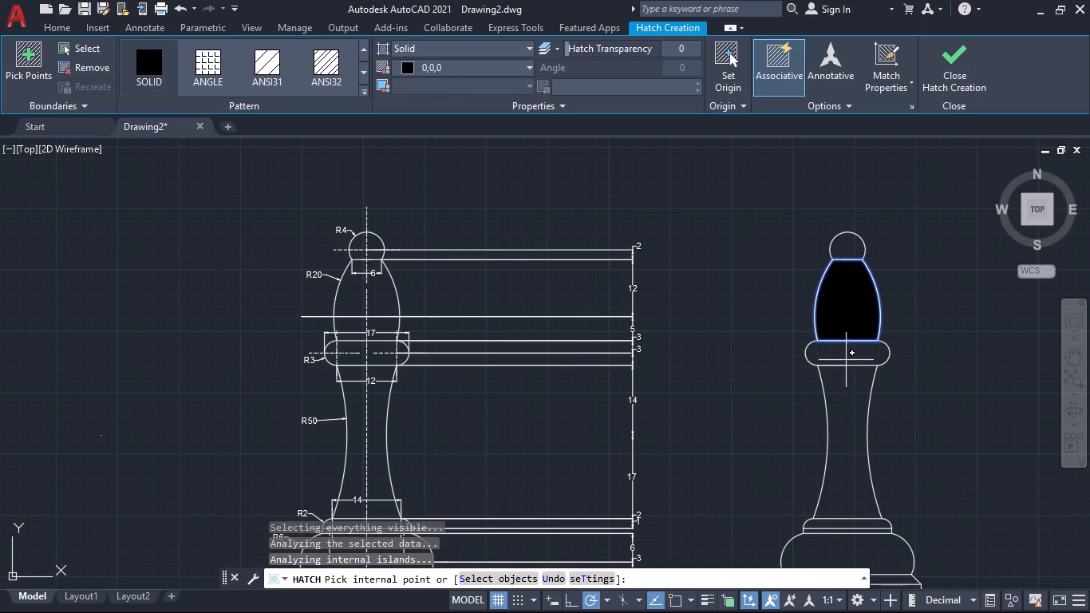
click(846, 356)
click(848, 385)
scroll(847, 473, down, 1)
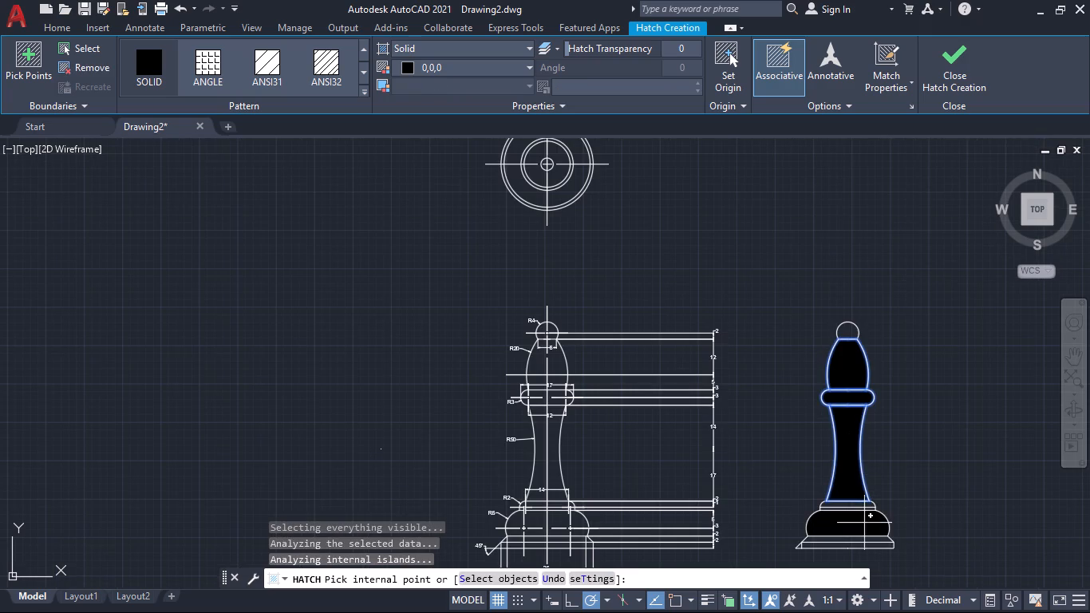
click(863, 522)
Add the lower collar's rounded and thin bands and the base's sloped and bottom bands to the solid black hatch.
scroll(853, 506, up, 6)
middle_drag(871, 508, 749, 231)
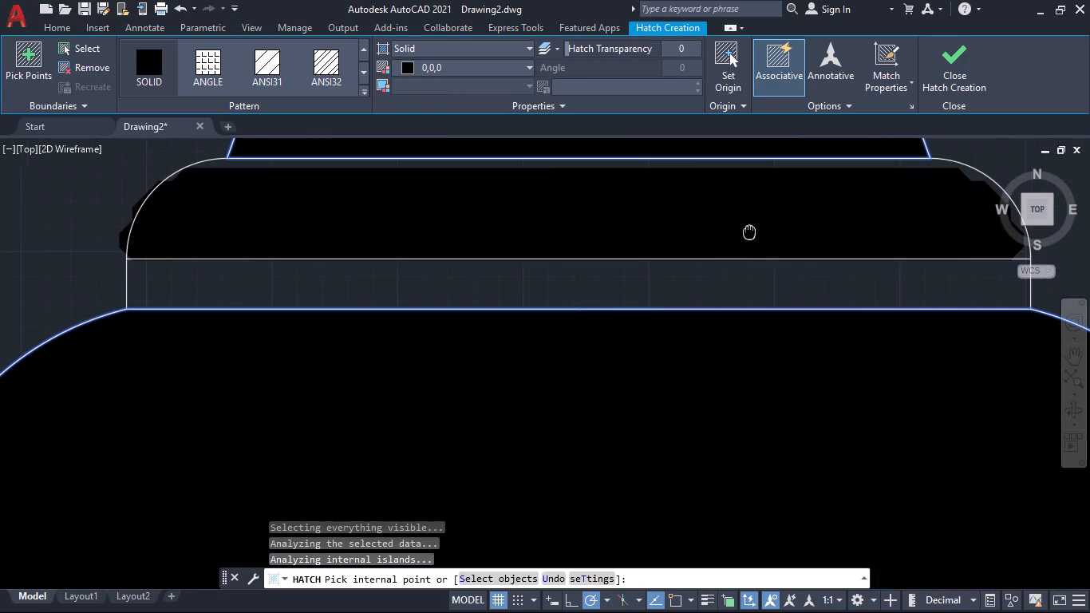
click(705, 279)
scroll(718, 291, down, 2)
click(716, 267)
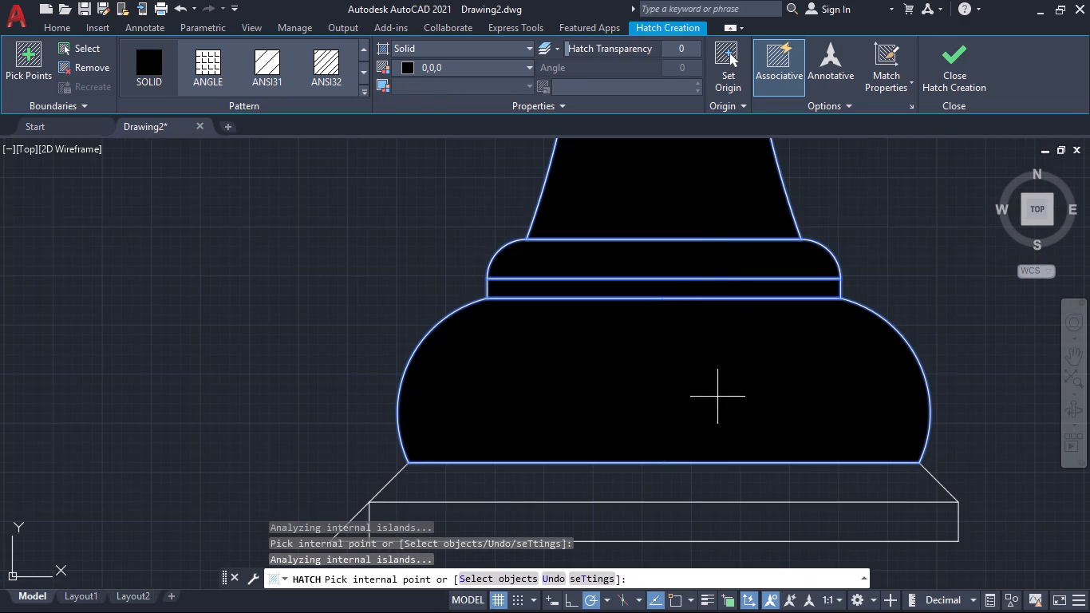
click(710, 488)
click(717, 532)
Add the ball at the top of the duplicate bishop to the solid black hatch and finish the hatch.
scroll(839, 432, down, 2)
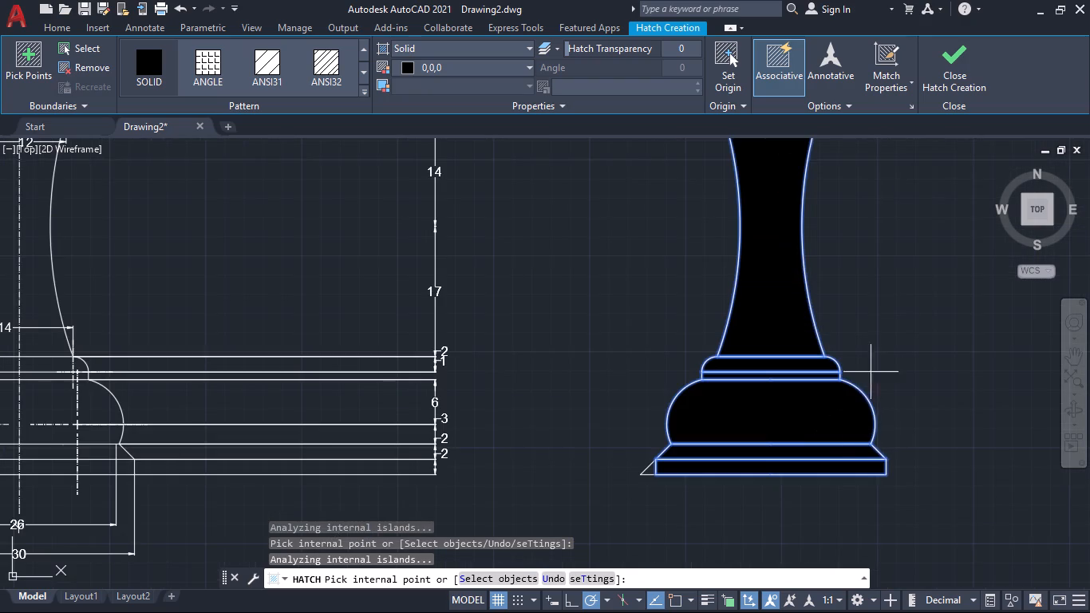
middle_drag(894, 318, 882, 521)
middle_drag(883, 372, 883, 544)
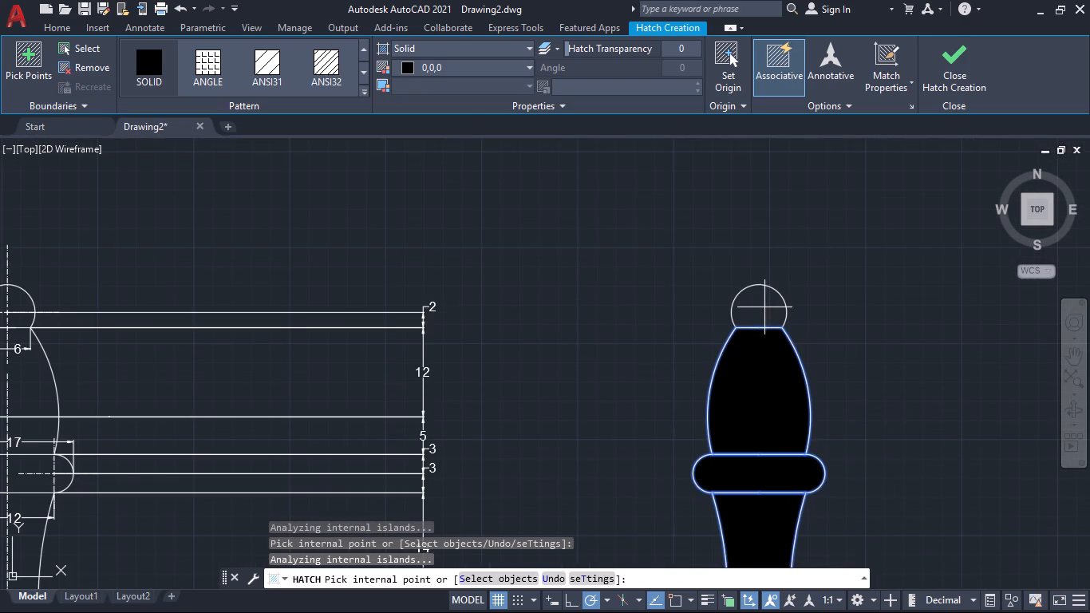
click(764, 307)
scroll(881, 354, down, 2)
middle_drag(911, 437, 815, 366)
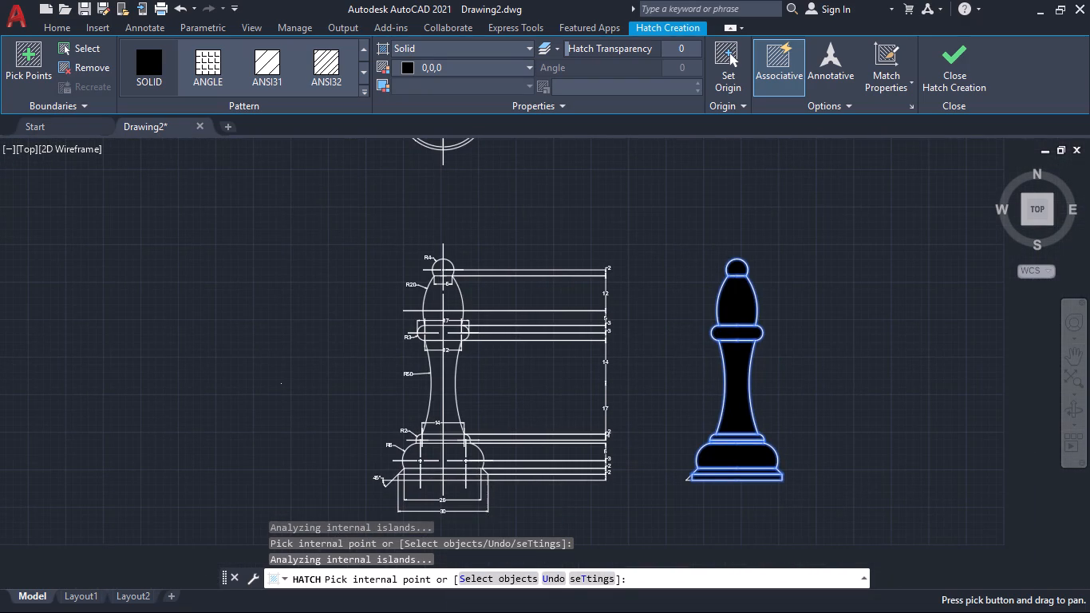
key(Return)
Trim away the leftover triangular lines extending beyond the lower-left corner of the duplicate bishop's base.
scroll(682, 492, up, 5)
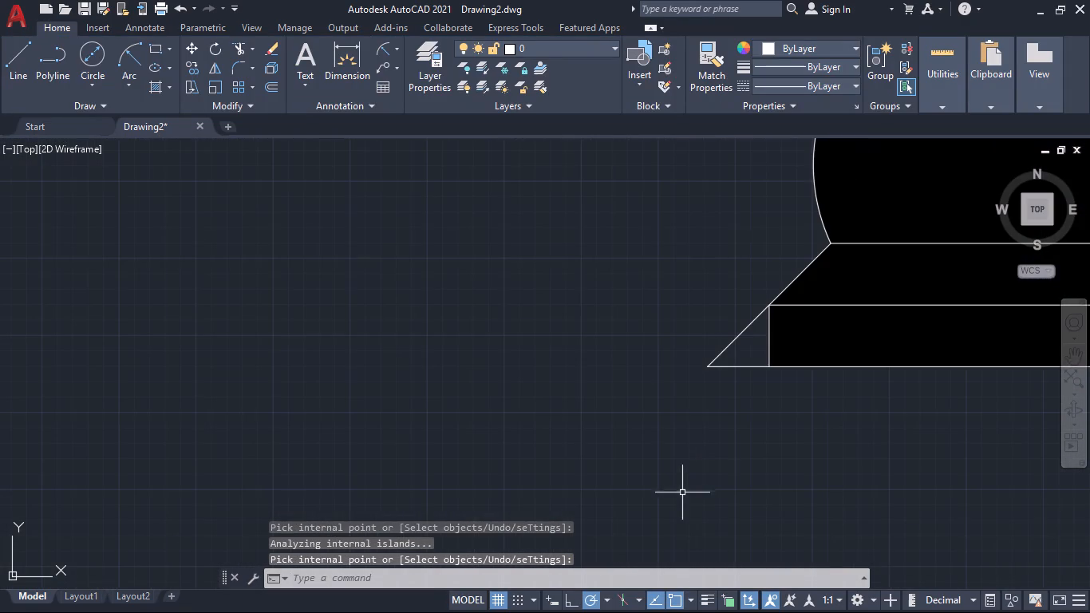
text(TR)
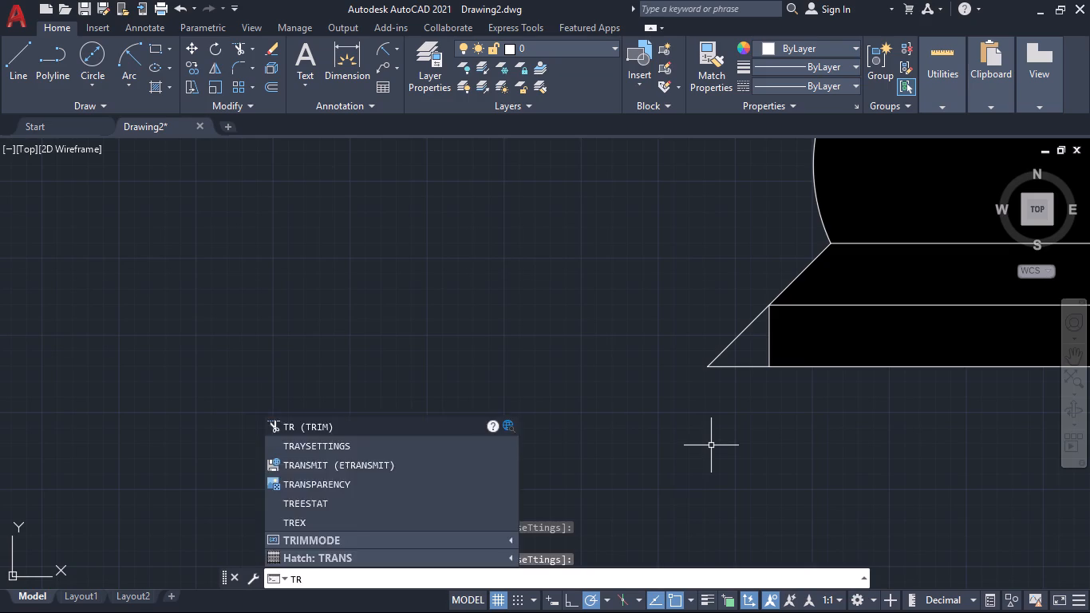
key(Return)
click(746, 414)
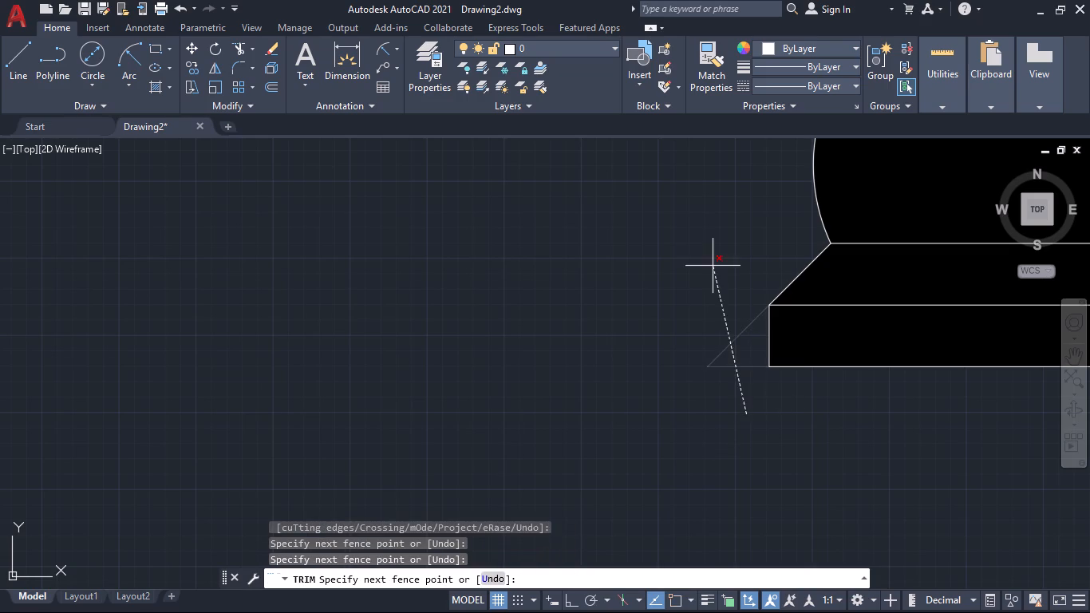
click(713, 266)
Examine the filled duplicate together with the dimensioned profile and the top view for completeness, and end the Trim command.
scroll(768, 376, down, 4)
middle_drag(683, 461, 812, 473)
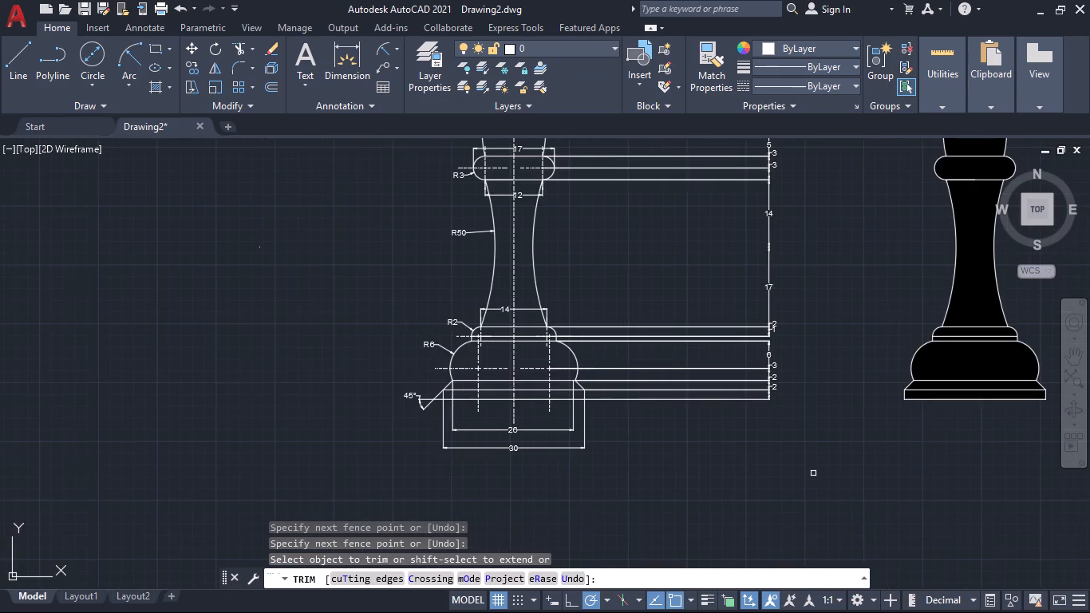
scroll(812, 473, down, 1)
middle_drag(857, 486, 741, 493)
scroll(736, 506, down, 1)
middle_drag(892, 508, 808, 473)
scroll(782, 463, up, 1)
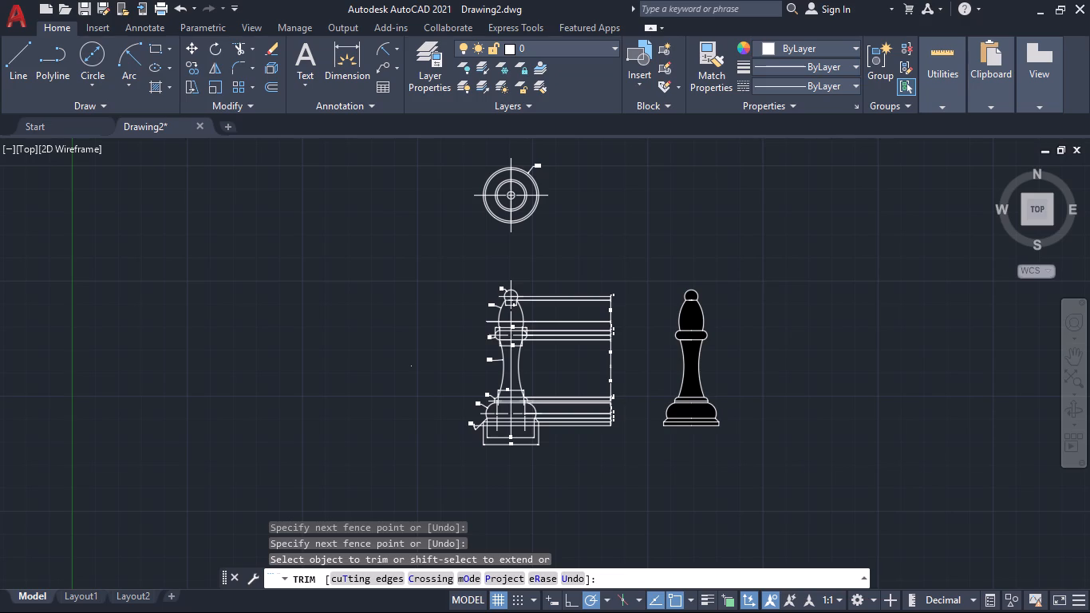
middle_drag(802, 449, 831, 467)
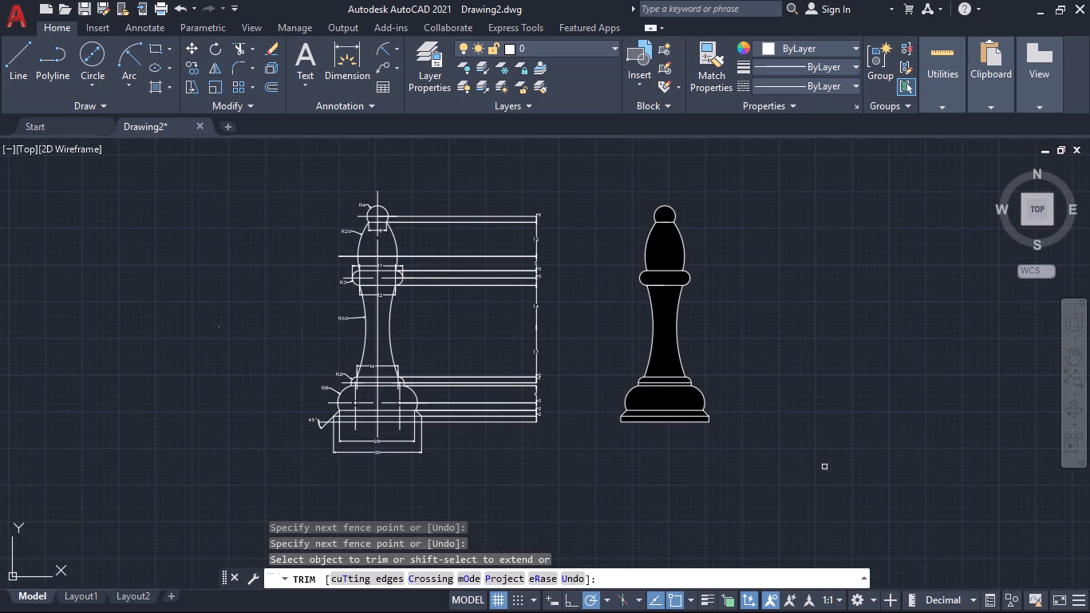
scroll(779, 459, down, 1)
middle_drag(779, 459, 757, 467)
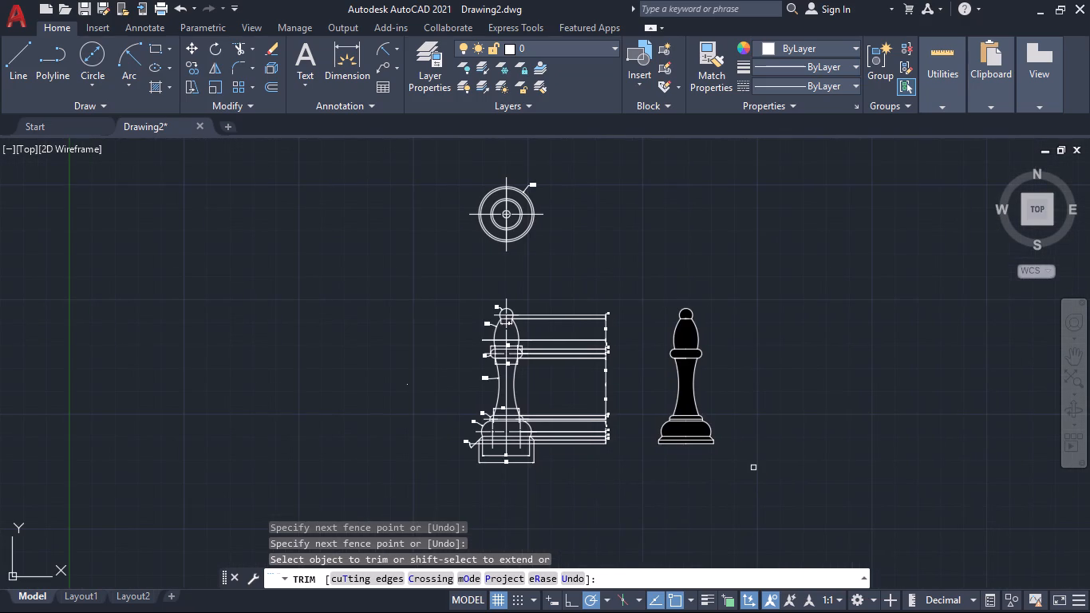
key(Escape)
Save the drawing in the Documents folder under the file name BISHOP.
key(ctrl+s)
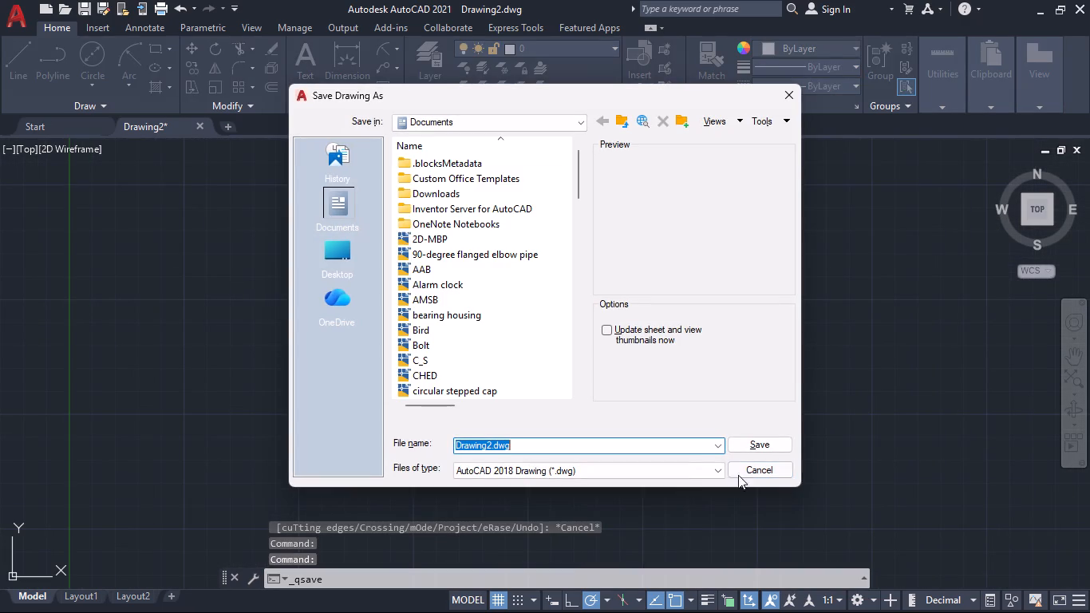
key(BackSpace)
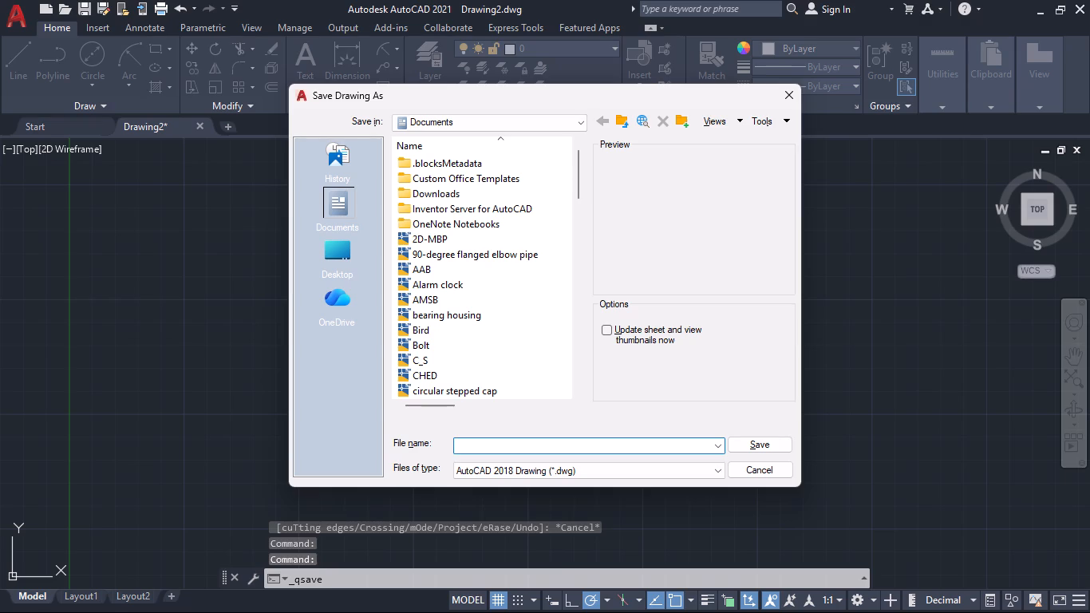
key(shift+b)
key(BackSpace)
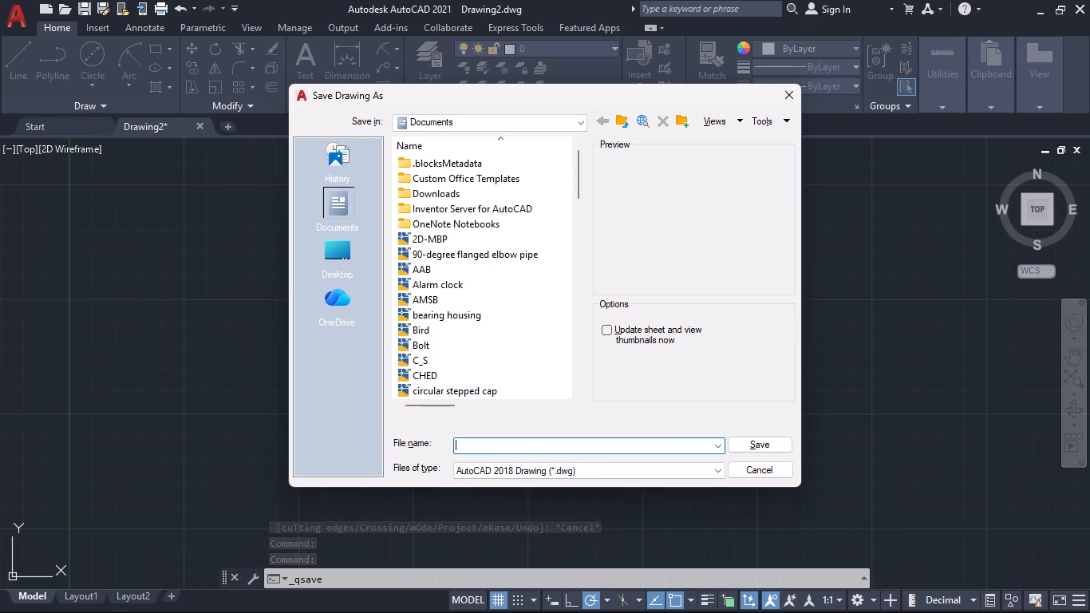
text(BISH)
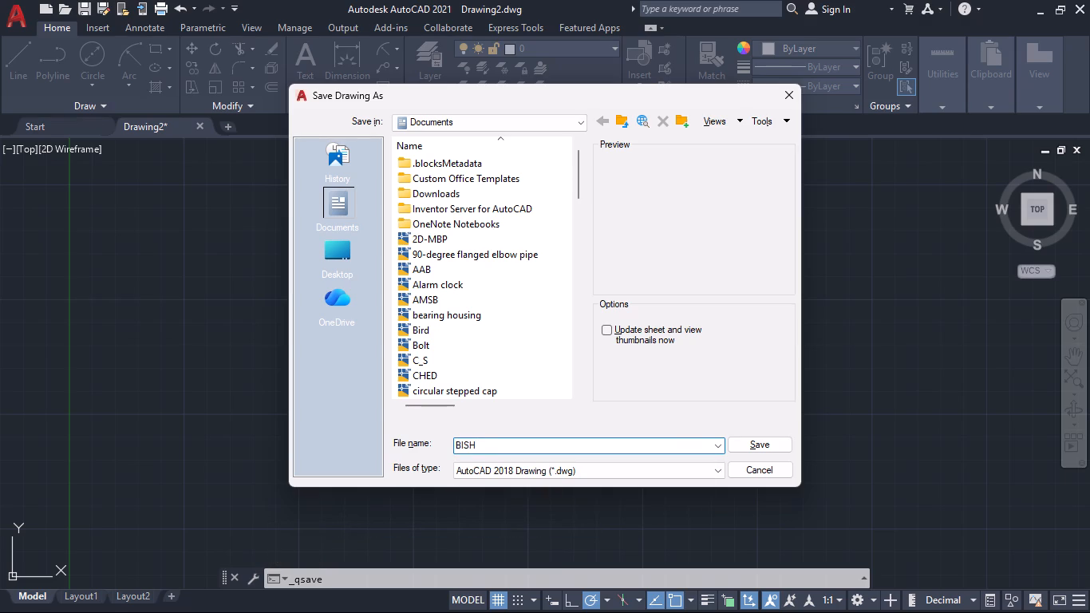
text(OP)
click(761, 440)
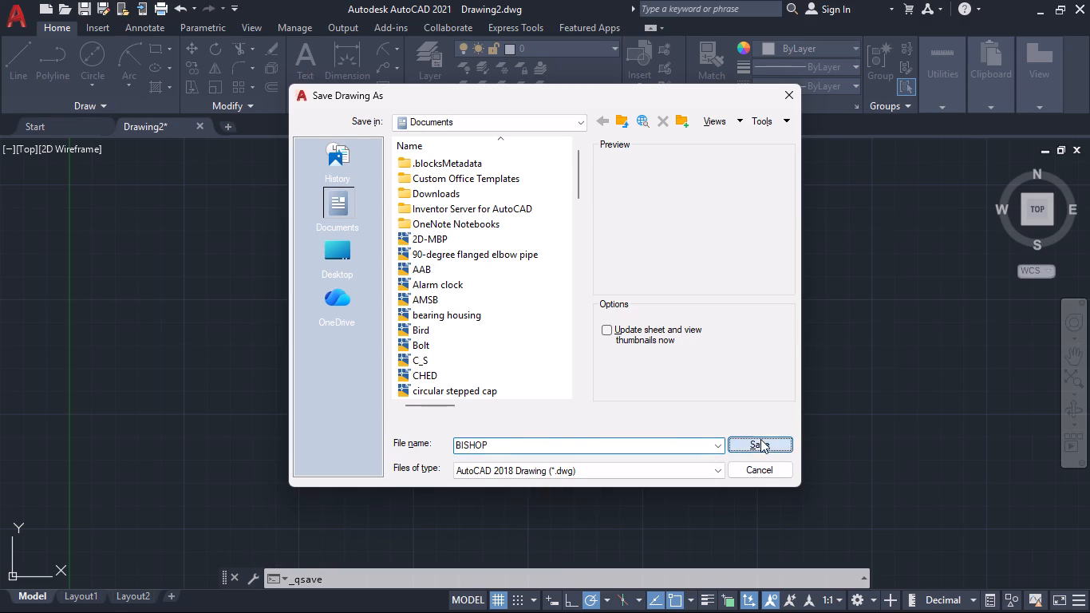
Switch to the Fuji window.
key(alt+Tab)
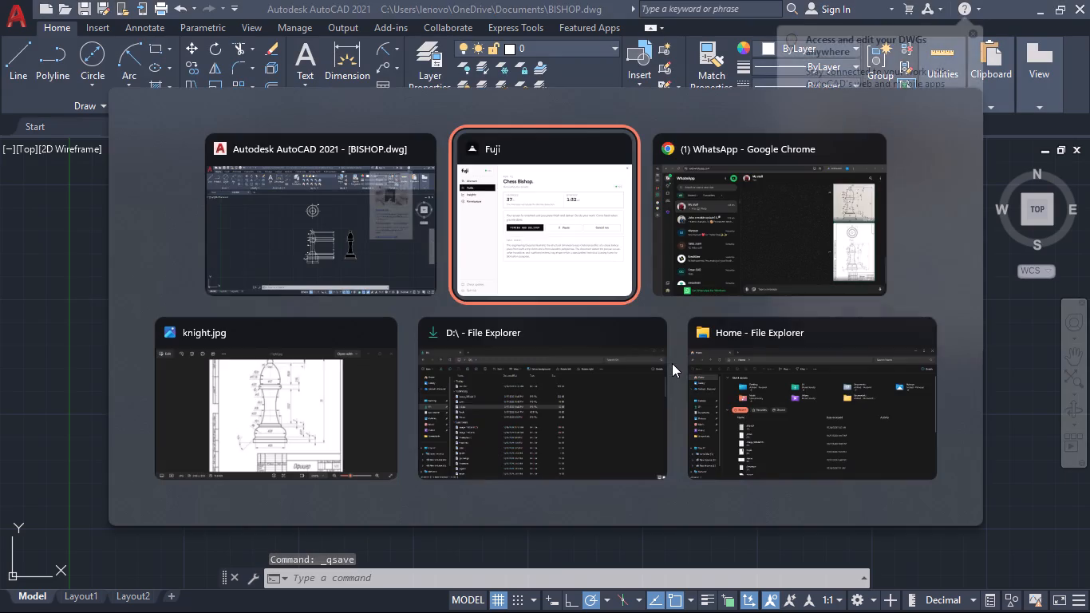